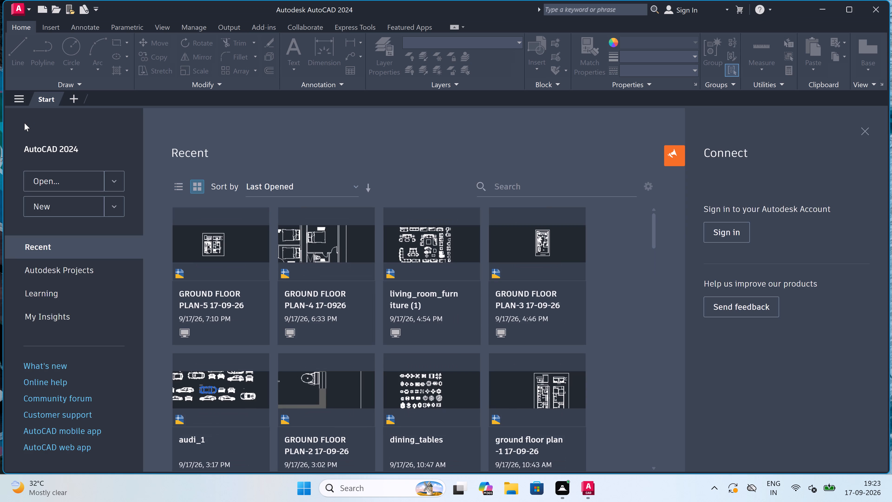
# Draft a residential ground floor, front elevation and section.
# Start a new blank drawing.
pyautogui.doubleClick(80, 211)
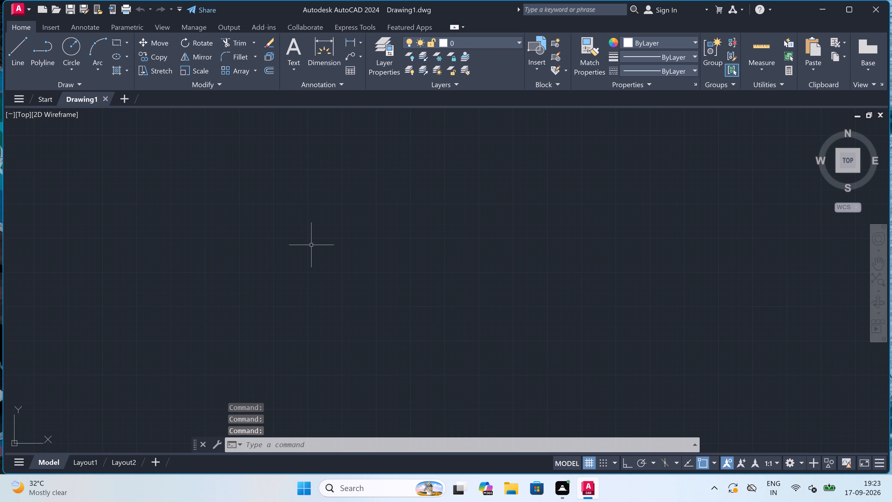
# Set the drawing units to Engineering length type with 0'-0" precision and inches as the insertion scale.
pyautogui.scroll(1, 312, 248)
pyautogui.press('o')
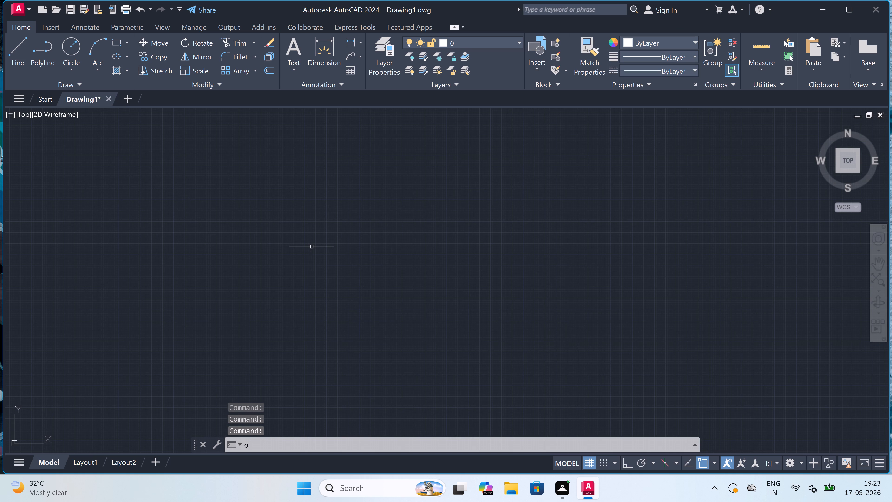
pyautogui.press('Escape')
pyautogui.write('un')
pyautogui.press('space')
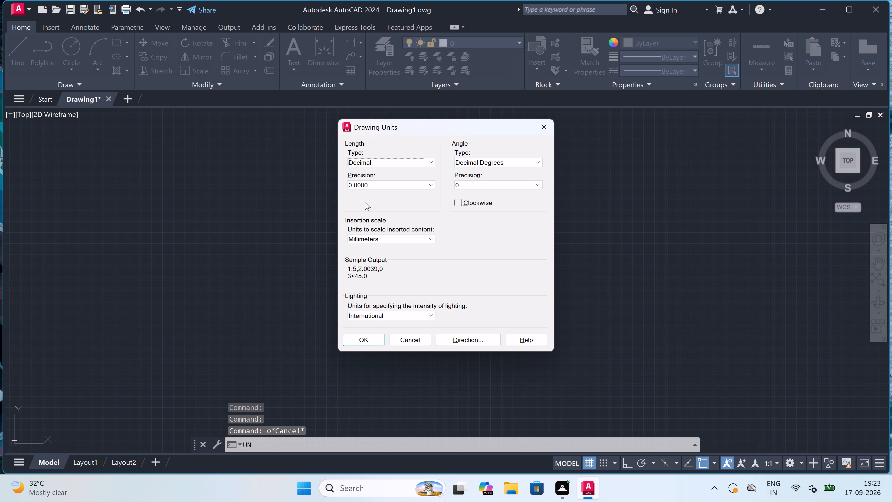
pyautogui.click(380, 163)
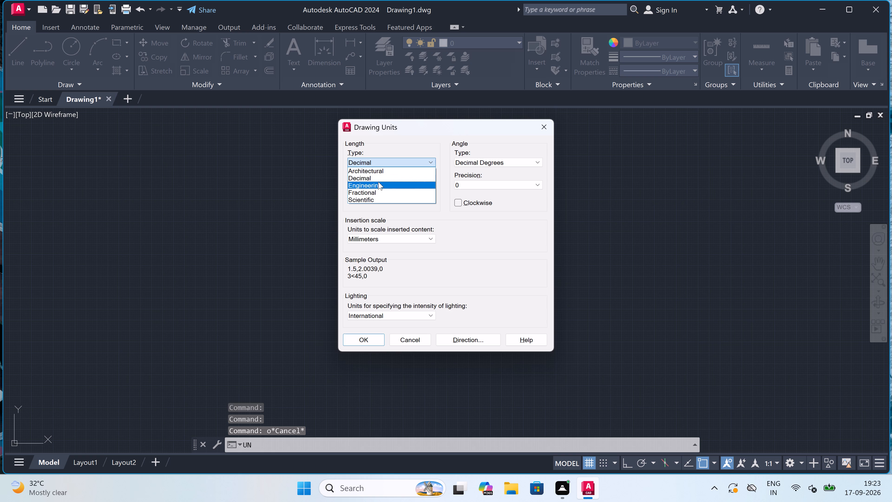
pyautogui.click(377, 186)
pyautogui.click(375, 181)
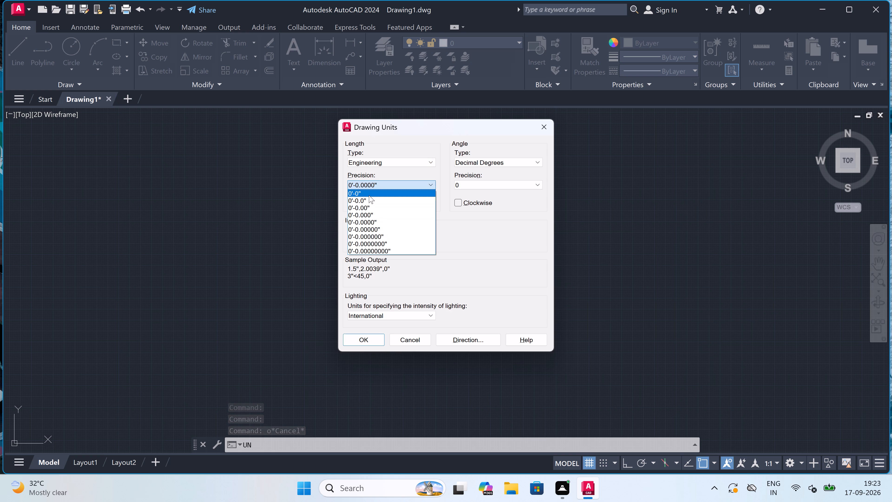
pyautogui.click(369, 195)
pyautogui.click(361, 240)
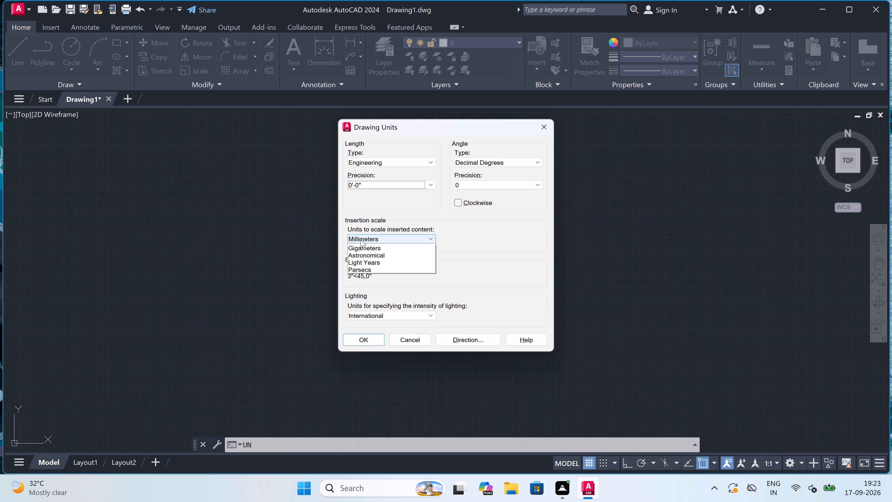
pyautogui.click(362, 254)
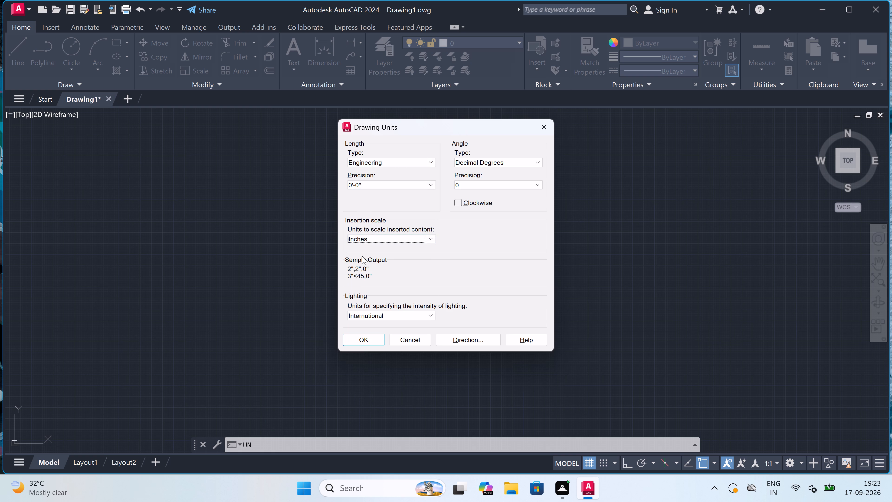
pyautogui.click(356, 339)
# With Ortho on, draw a vertical and a horizontal construction line crossing at a common point.
pyautogui.scroll(3, 275, 280)
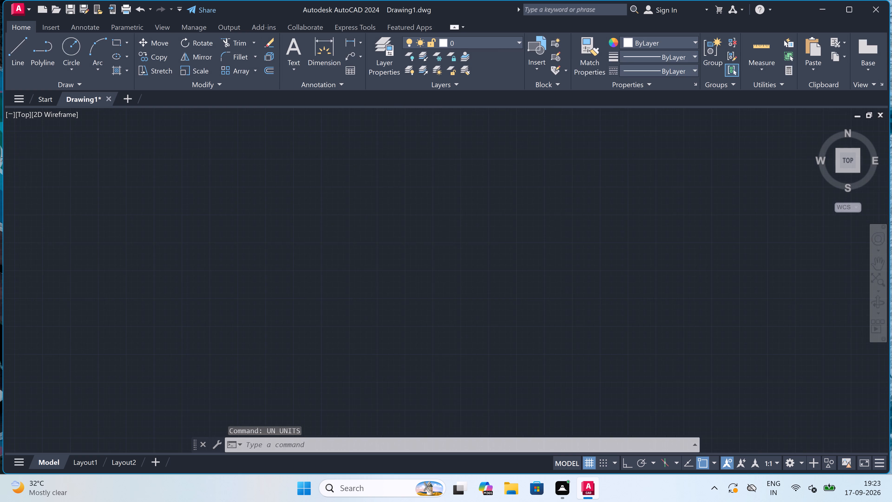
pyautogui.scroll(1, 286, 264)
pyautogui.write('xl')
pyautogui.press('space')
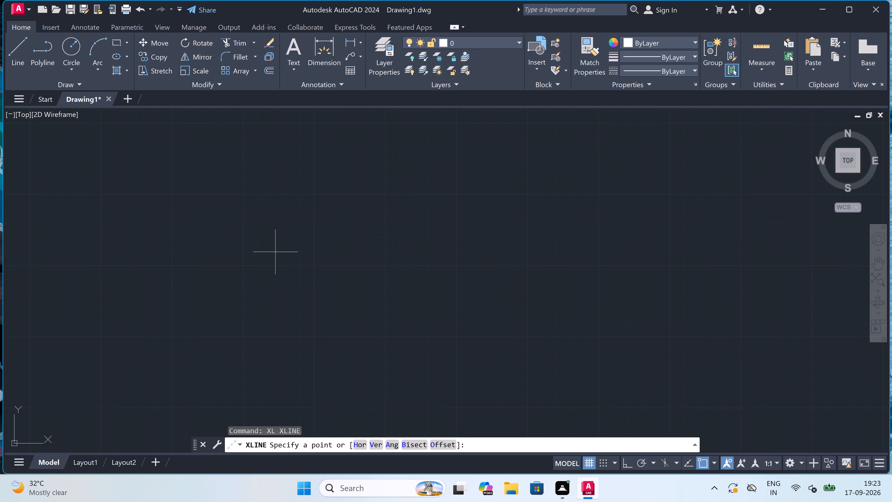
pyautogui.click(267, 204)
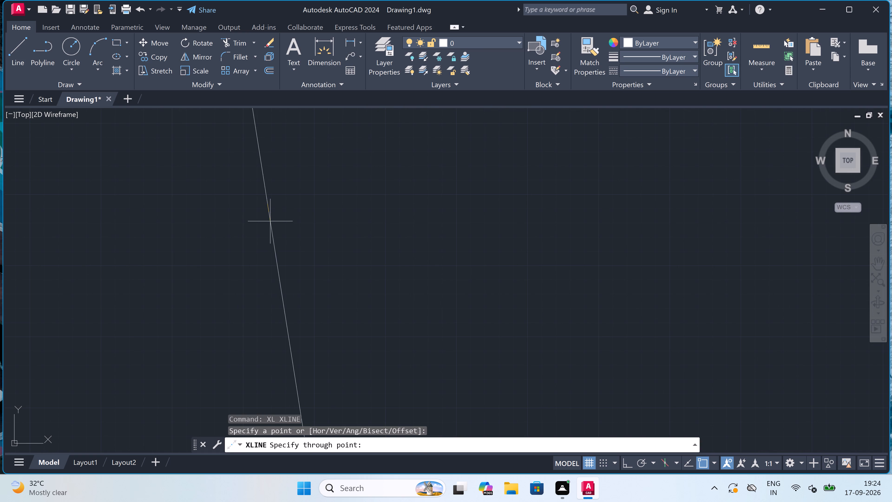
pyautogui.press('F8')
pyautogui.click(266, 228)
pyautogui.click(260, 206)
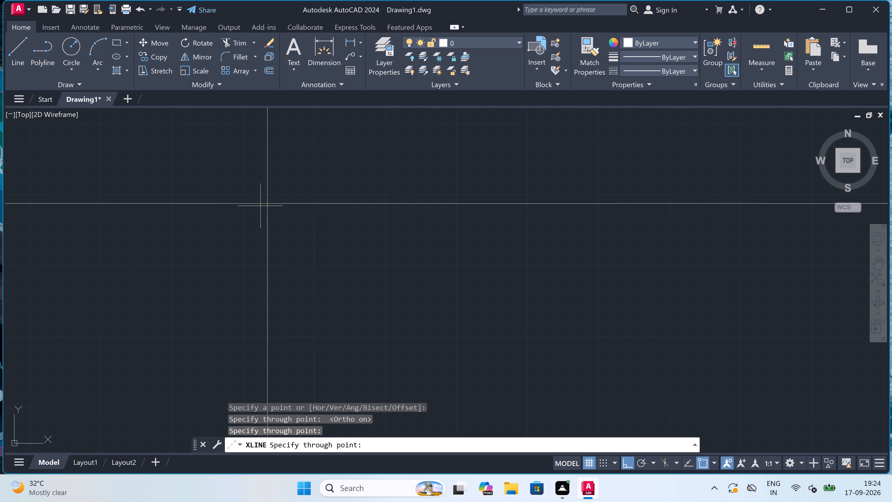
pyautogui.click(229, 199)
pyautogui.press('Escape')
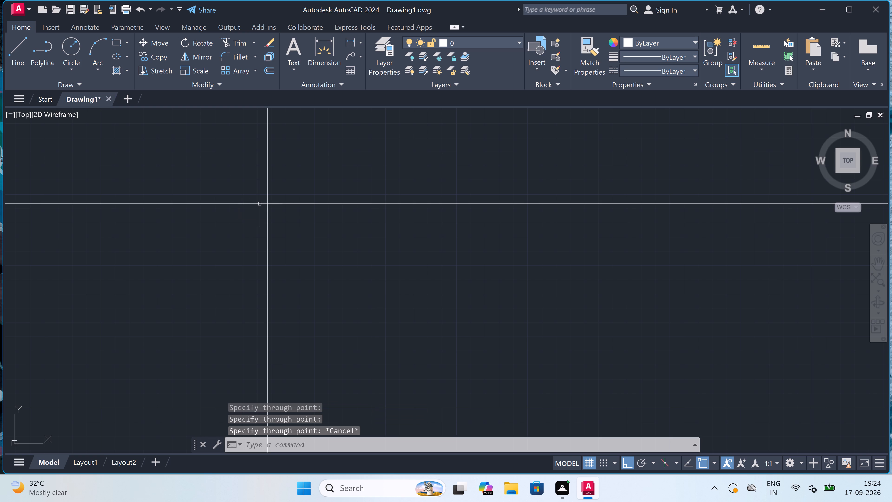
# Trim the construction lines above and to the left of their intersection to leave an upper-left corner.
pyautogui.scroll(3, 261, 205)
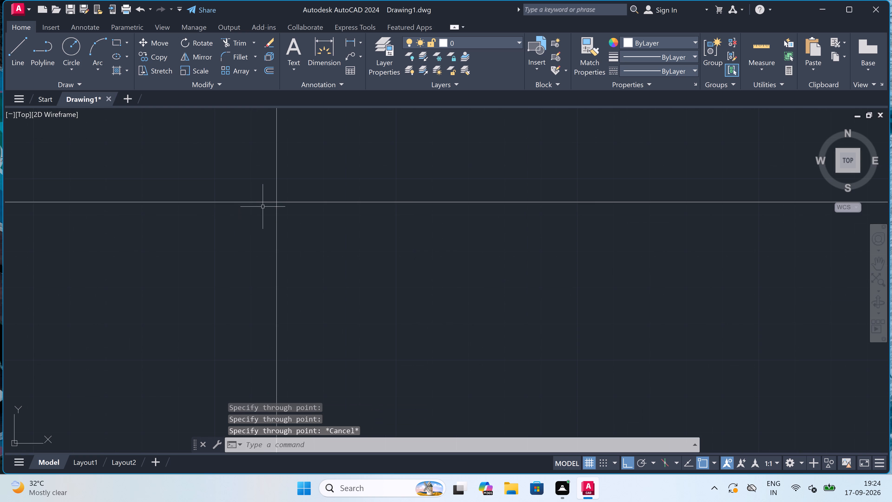
pyautogui.write('tr')
pyautogui.press('space')
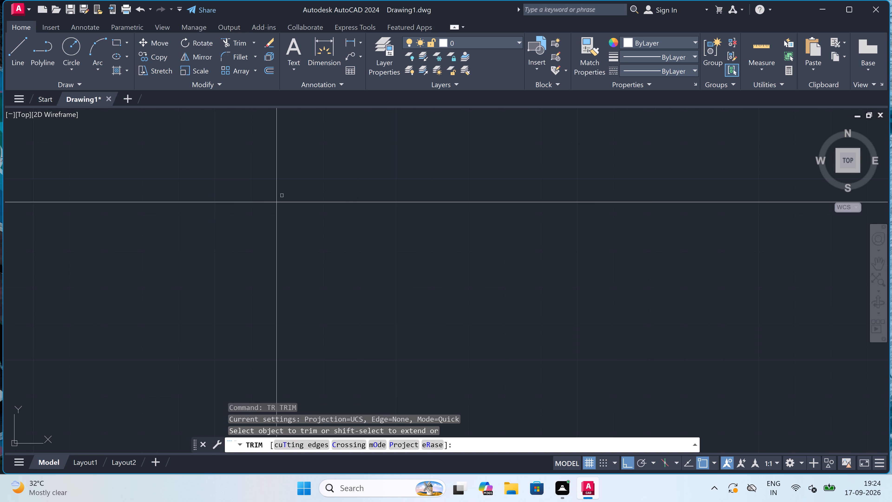
pyautogui.click(282, 187)
pyautogui.click(205, 212)
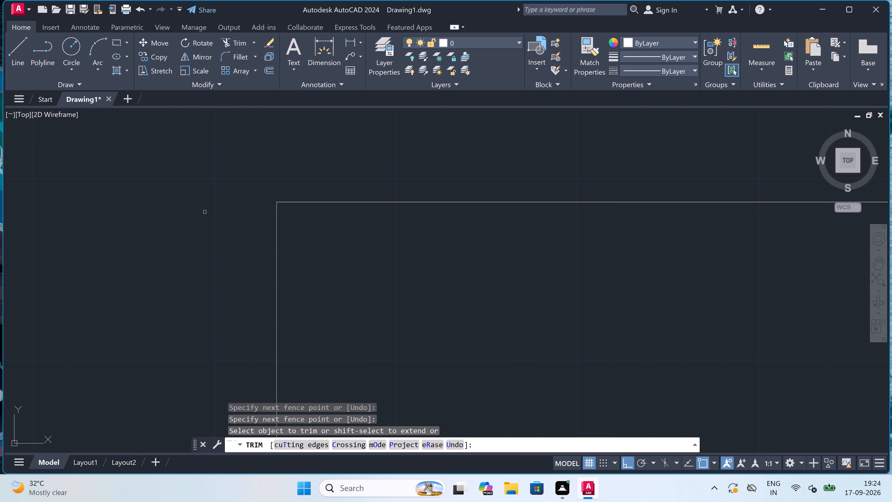
pyautogui.press('Escape')
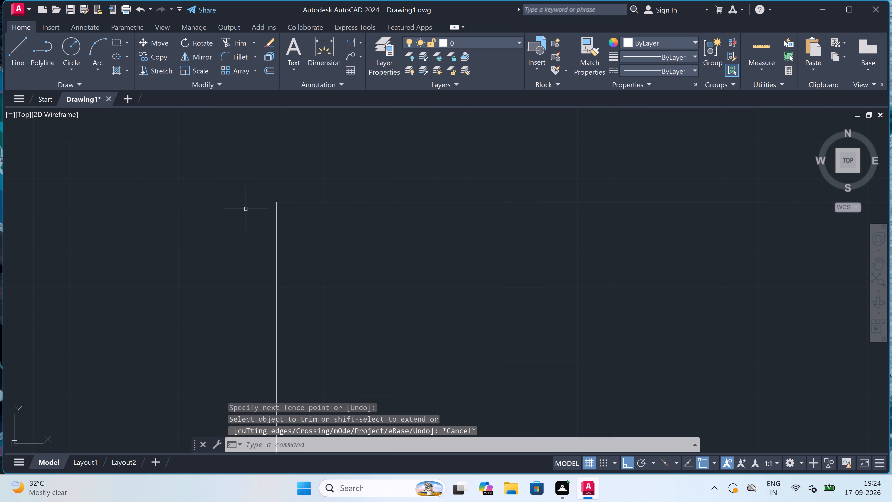
# Offset the top horizontal line and the left vertical line 9" inward to form the outer walls.
pyautogui.press('o')
pyautogui.press('space')
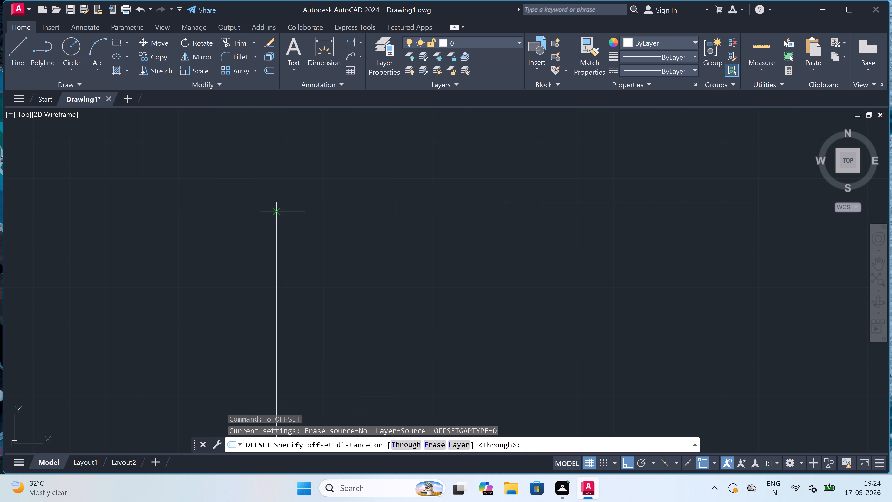
pyautogui.doubleClick(361, 202)
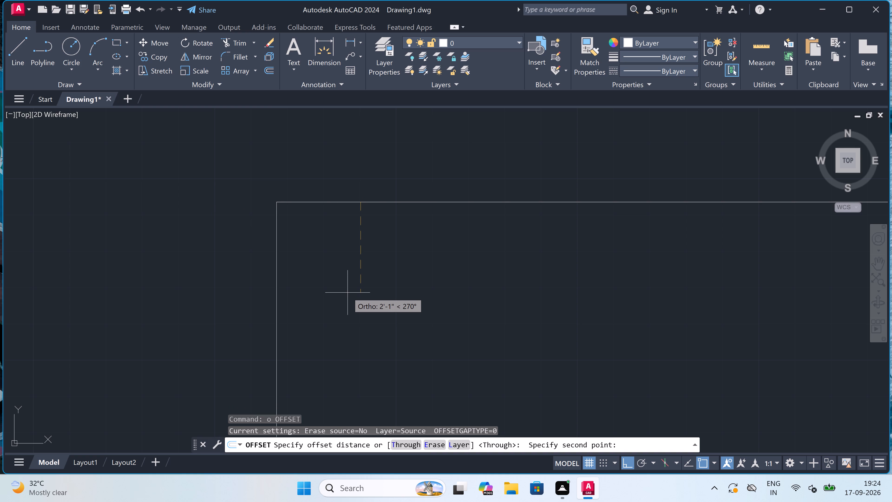
pyautogui.press('9')
pyautogui.write('"')
pyautogui.press('space')
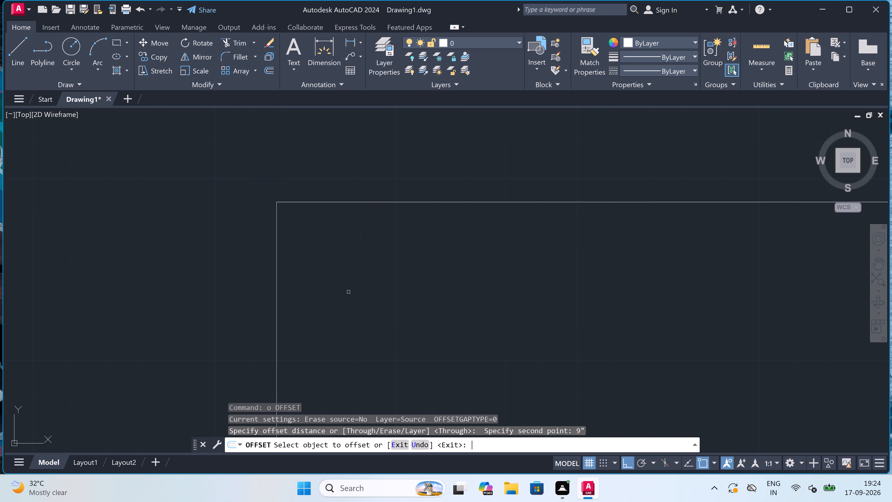
pyautogui.click(384, 202)
pyautogui.click(376, 243)
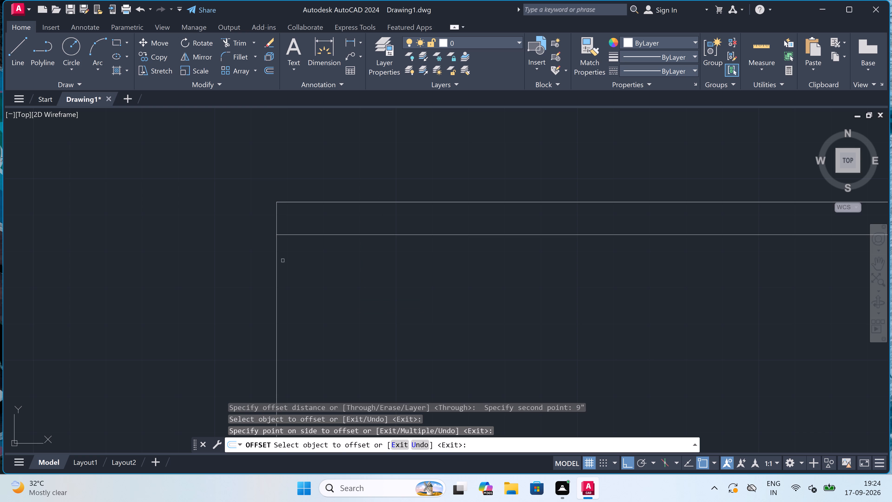
pyautogui.click(275, 259)
pyautogui.click(322, 258)
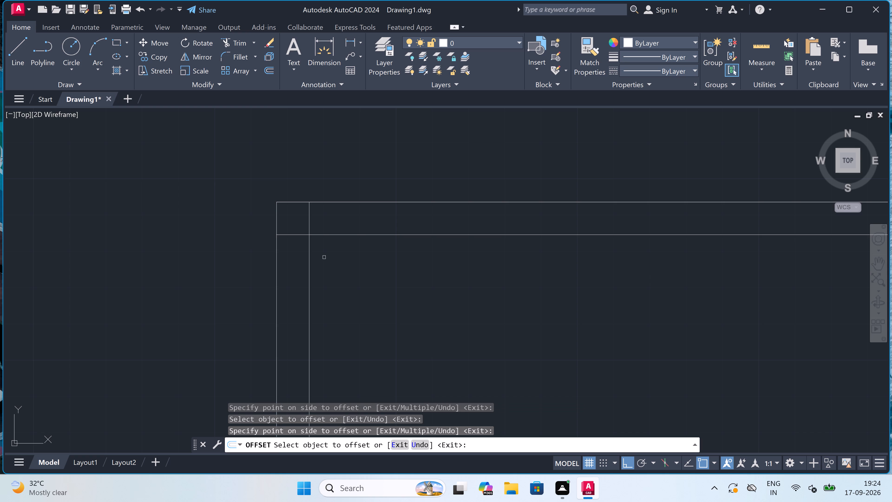
pyautogui.press('Escape')
# Offset the top wall's inner line 12' downward to set the first room's depth.
pyautogui.press('space')
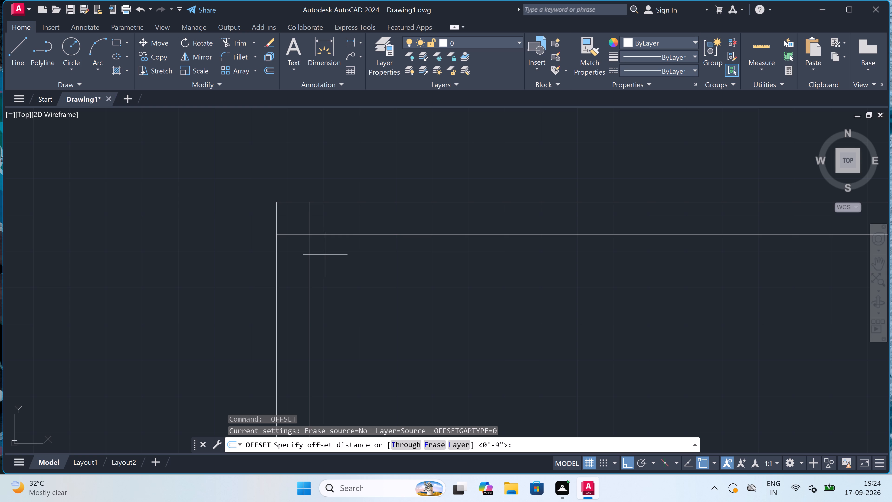
pyautogui.click(365, 237)
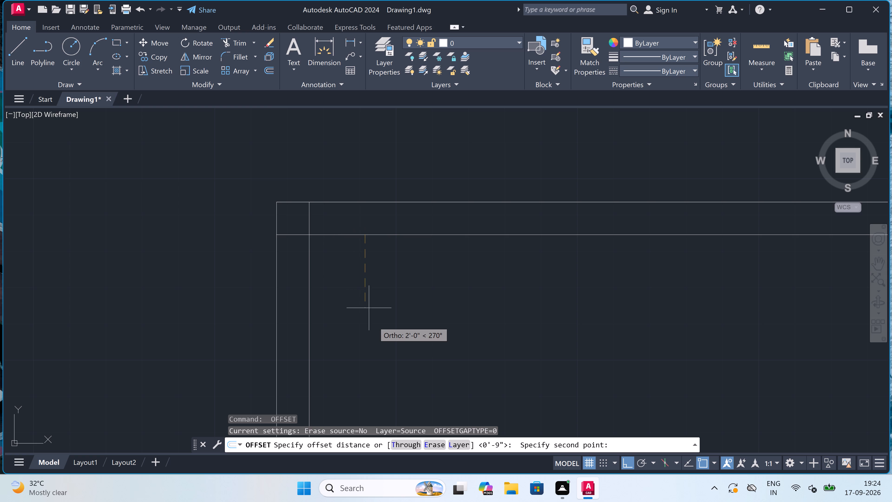
pyautogui.write("12'")
pyautogui.press('space')
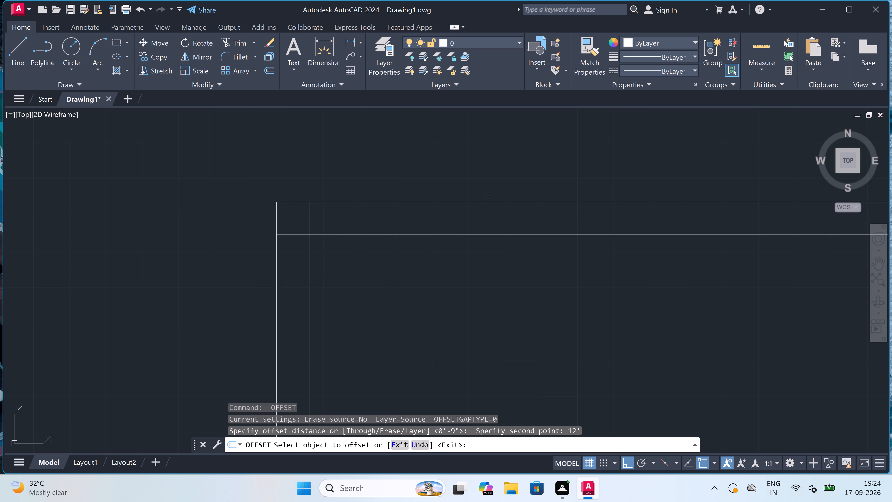
pyautogui.click(463, 235)
pyautogui.click(456, 271)
pyautogui.scroll(-2, 456, 270)
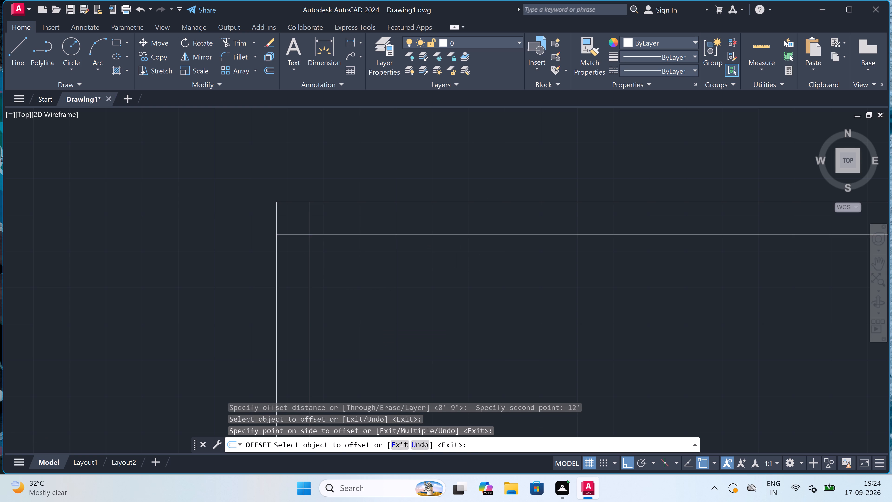
pyautogui.scroll(-3, 456, 270)
pyautogui.scroll(4, 481, 299)
pyautogui.scroll(-5, 481, 299)
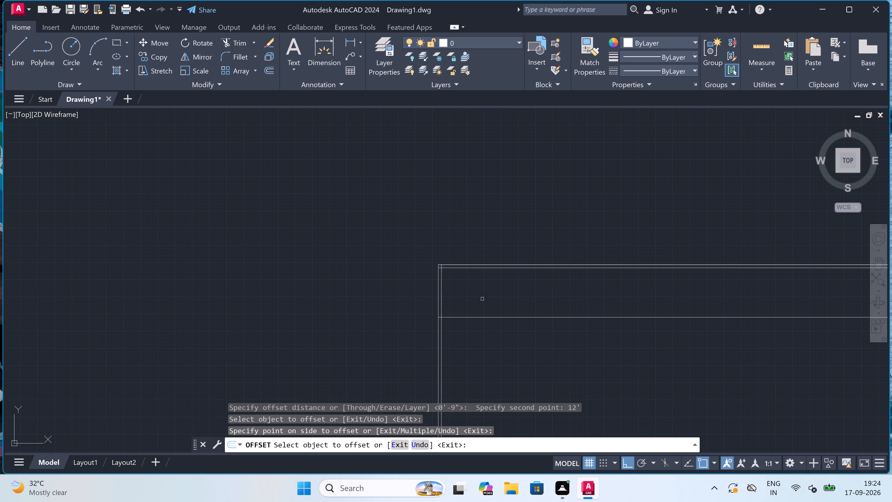
pyautogui.scroll(3, 557, 286)
pyautogui.scroll(-3, 543, 296)
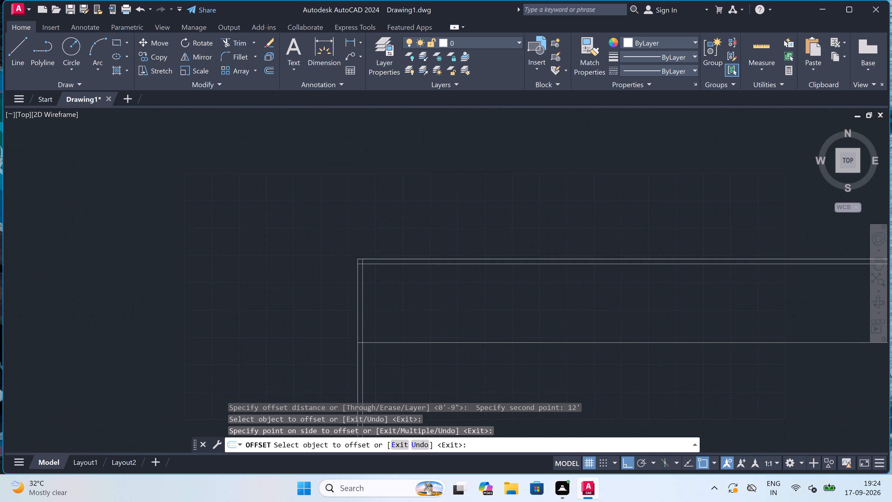
pyautogui.scroll(3, 526, 339)
pyautogui.scroll(-2, 525, 338)
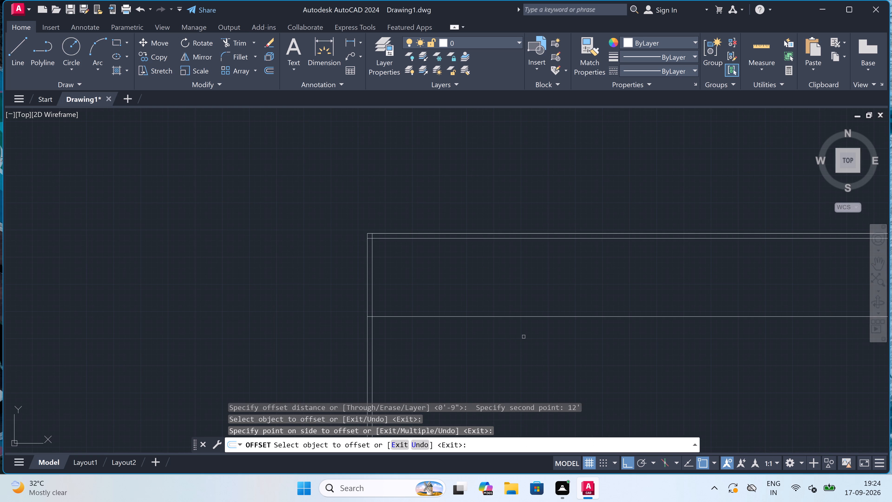
pyautogui.press('Escape')
# Offset the horizontal line below the first room 9" downward to give that wall its thickness.
pyautogui.press('space')
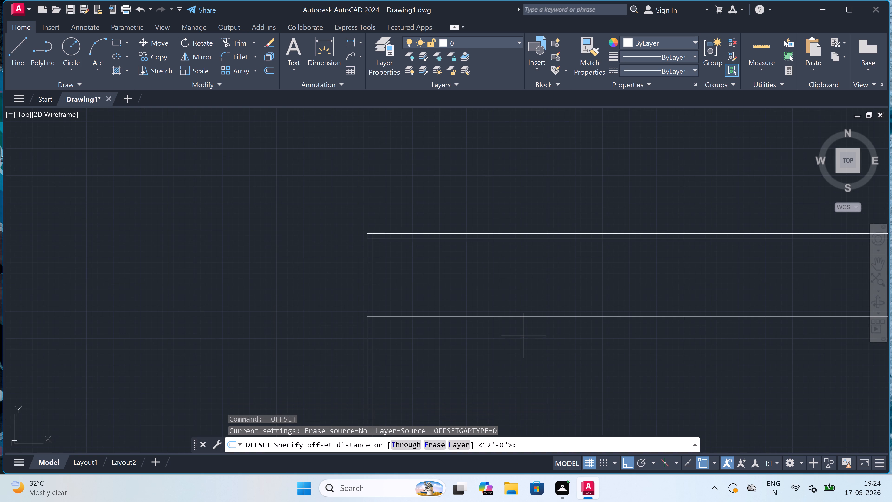
pyautogui.click(499, 317)
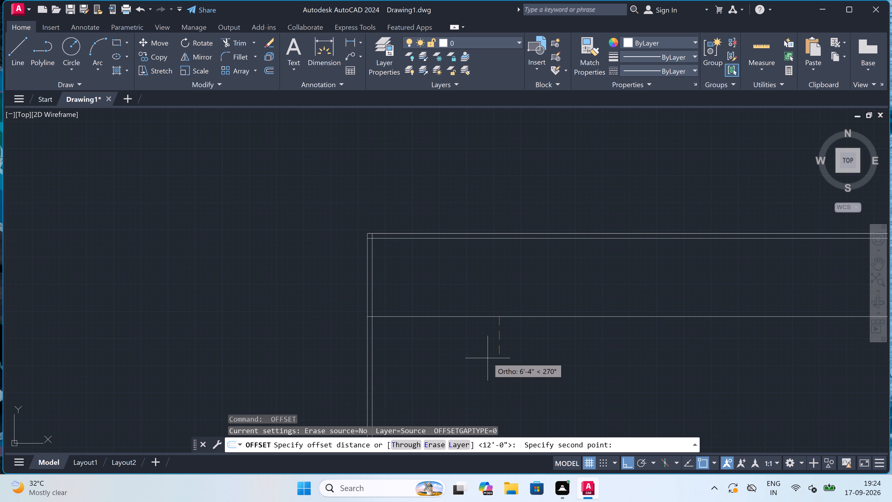
pyautogui.press('9')
pyautogui.write('"')
pyautogui.press('space')
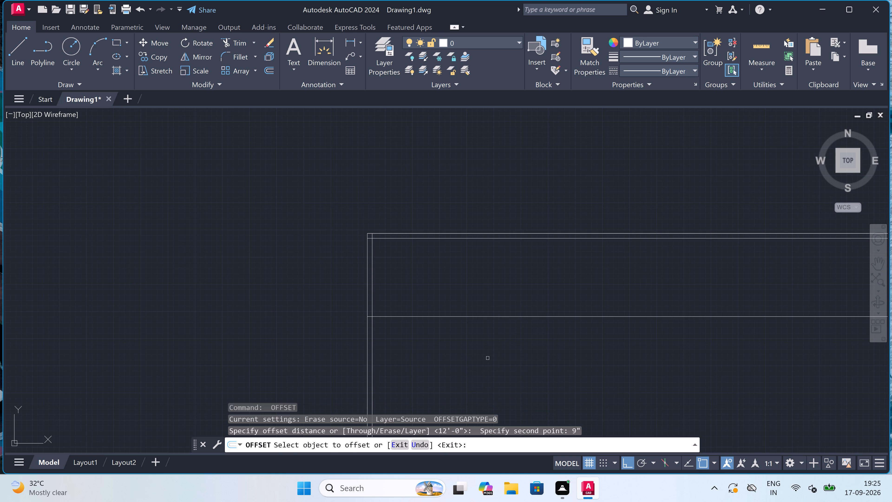
pyautogui.click(445, 317)
pyautogui.click(439, 330)
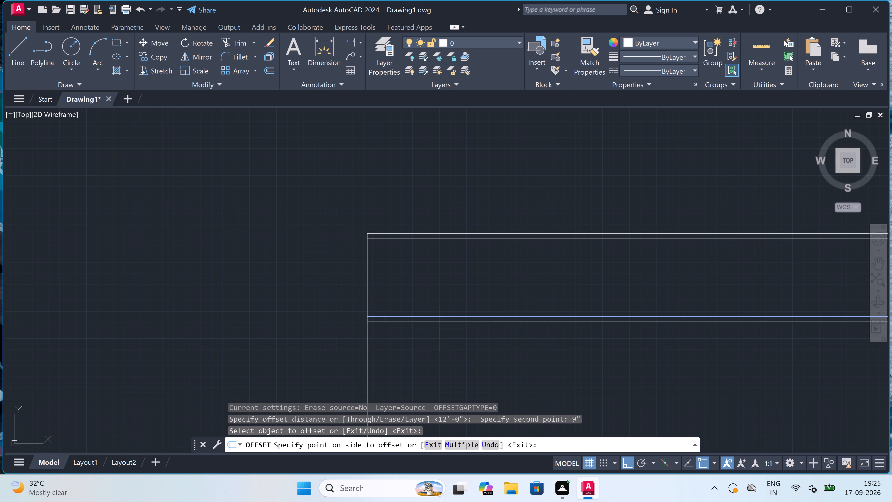
# Offset the left wall's inner vertical line 14' to the right to set the first room's width.
pyautogui.scroll(-3, 439, 330)
pyautogui.scroll(4, 443, 324)
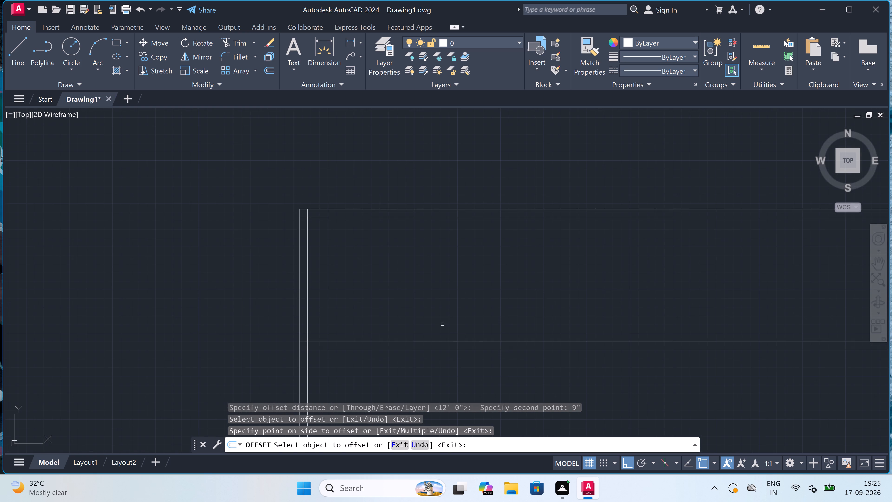
pyautogui.press('Escape')
pyautogui.press('space')
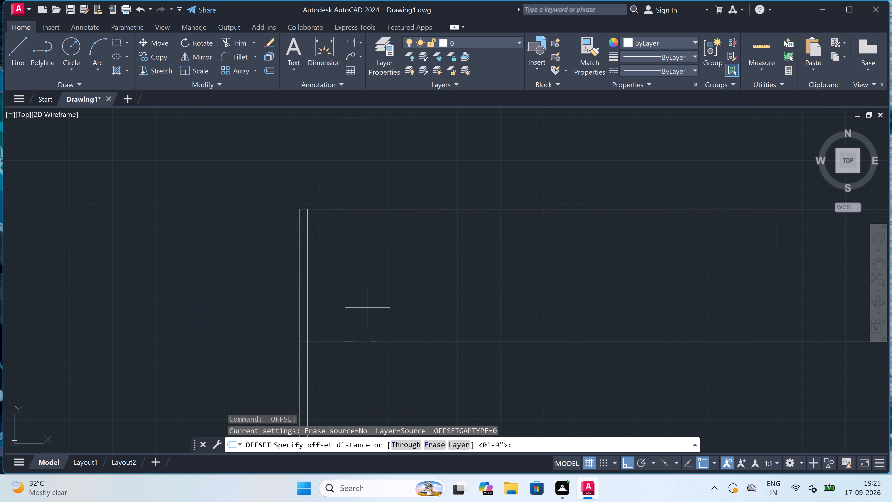
pyautogui.click(308, 277)
pyautogui.write('15')
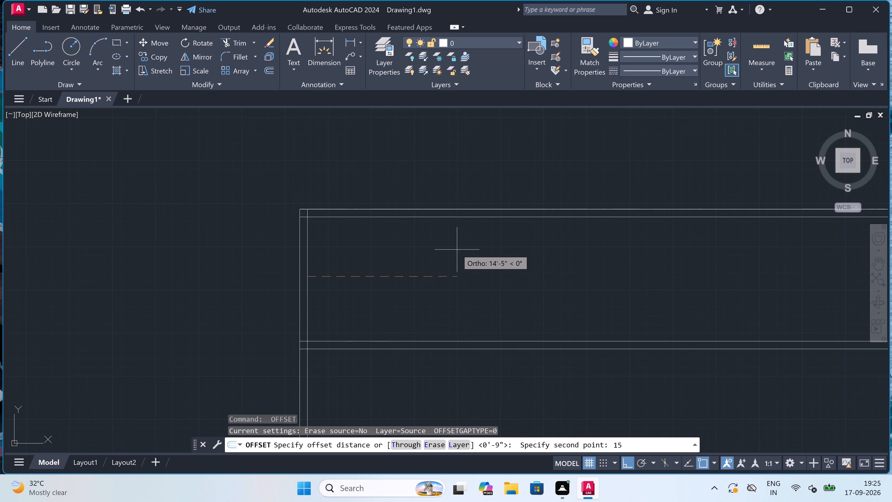
pyautogui.press('BackSpace')
pyautogui.write("4'")
pyautogui.press('space')
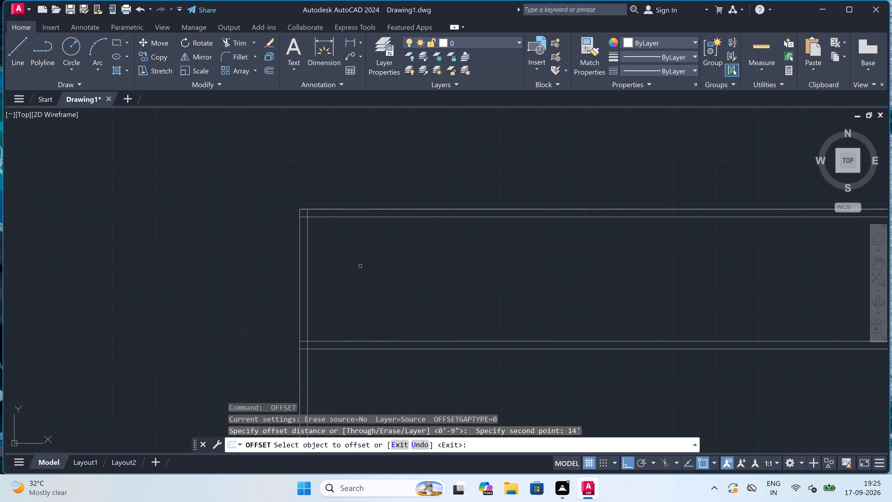
pyautogui.click(307, 260)
pyautogui.click(418, 259)
pyautogui.scroll(-4, 417, 258)
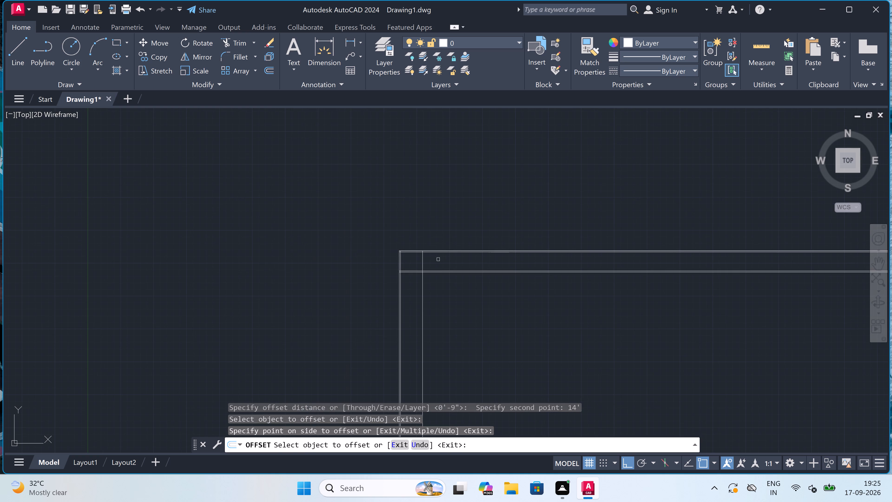
pyautogui.scroll(3, 442, 258)
pyautogui.press('Escape')
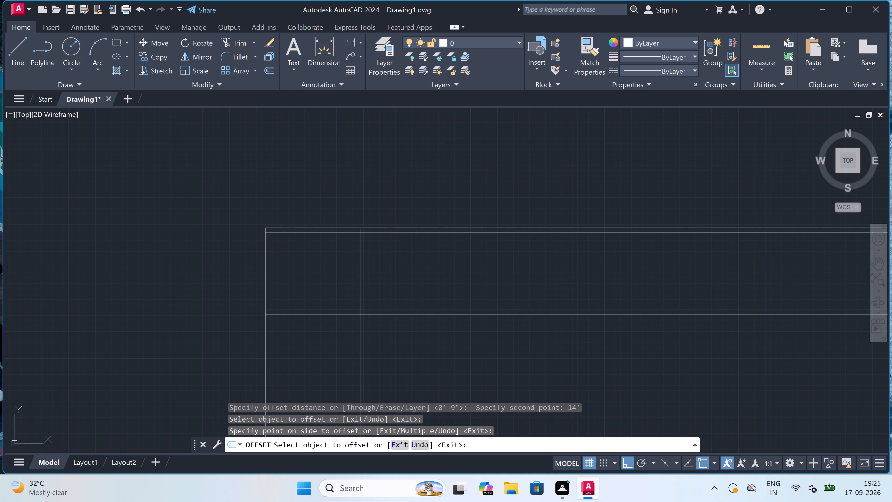
# Offset the vertical line at the first room's right side 9" to the right to give that wall its thickness.
pyautogui.press('space')
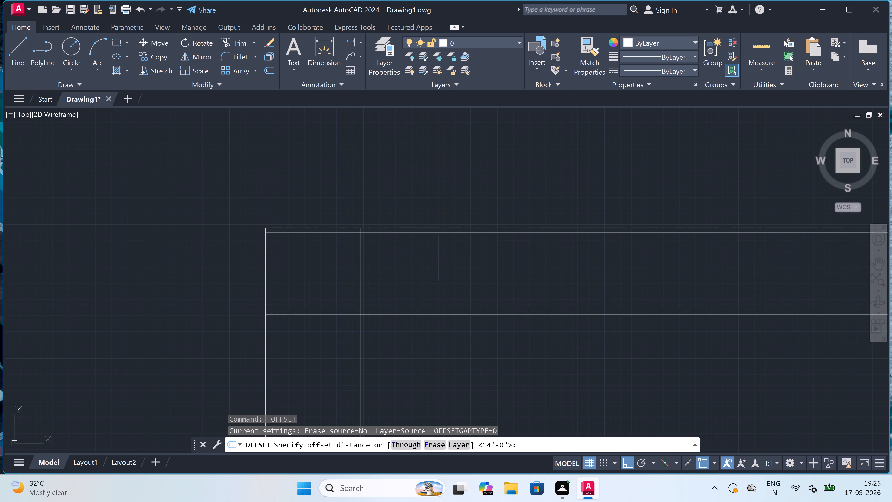
pyautogui.scroll(1, 367, 269)
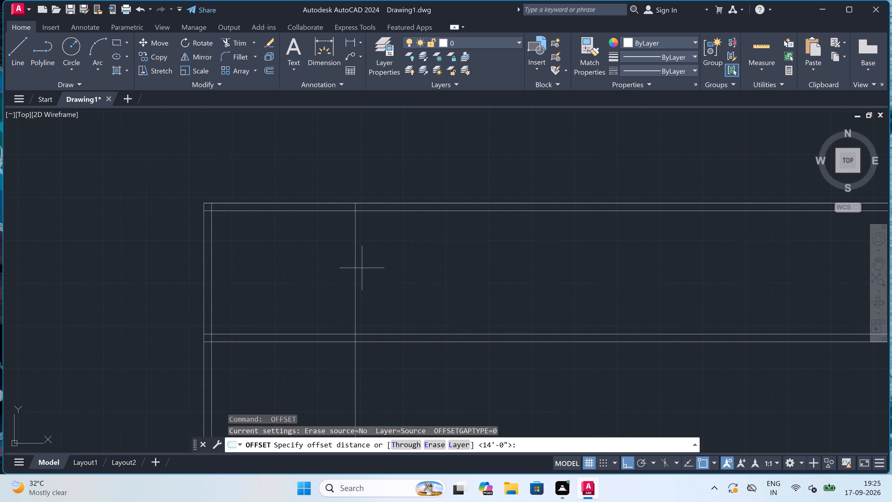
pyautogui.click(354, 253)
pyautogui.press('9')
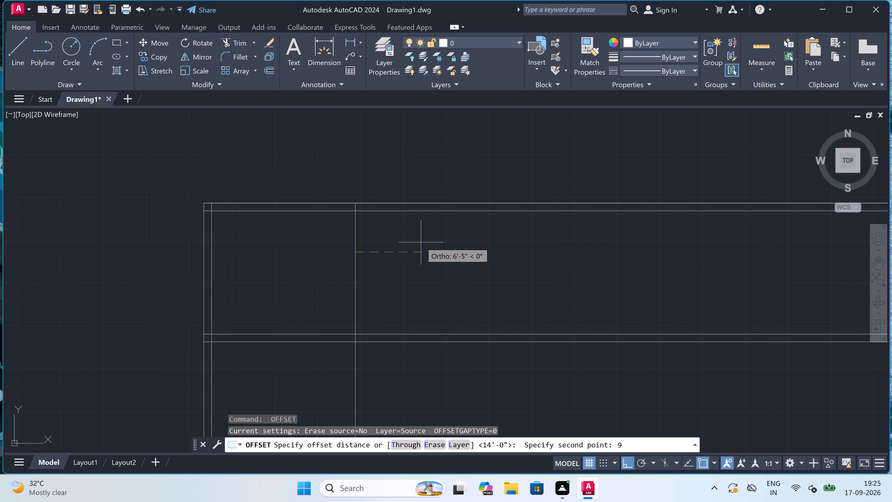
pyautogui.write('"')
pyautogui.press('space')
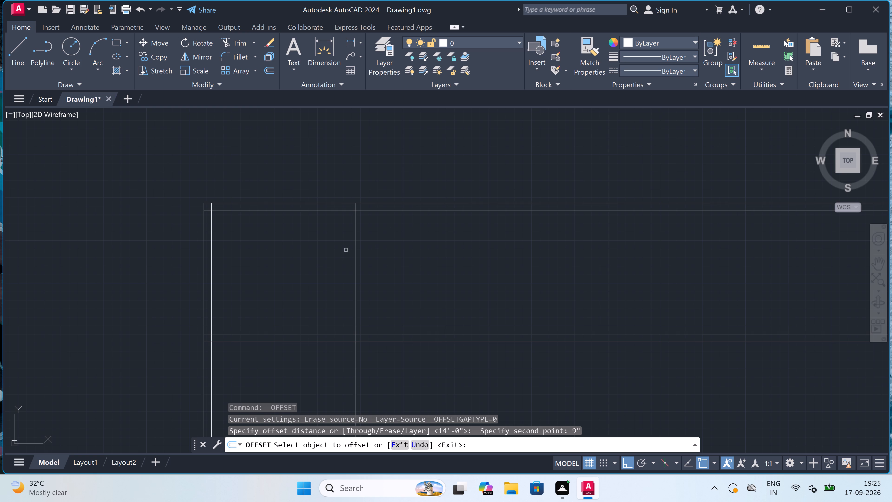
pyautogui.click(356, 238)
pyautogui.click(374, 239)
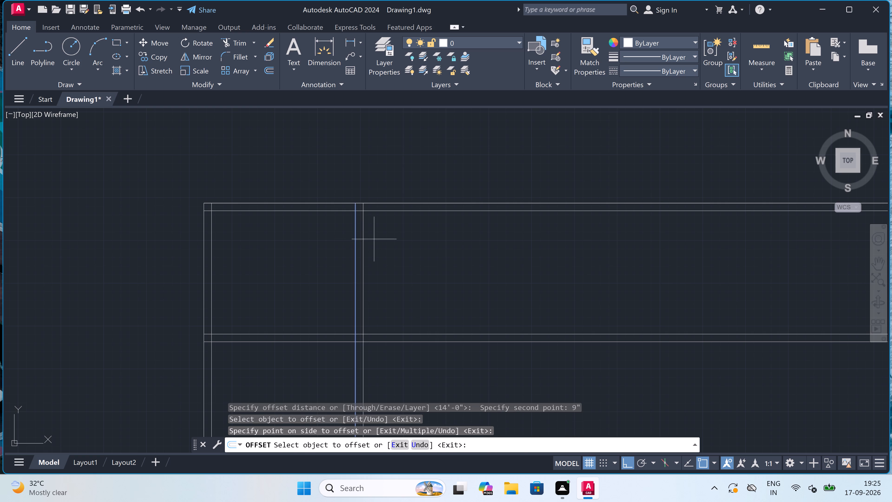
pyautogui.scroll(-3, 374, 239)
pyautogui.scroll(2, 387, 244)
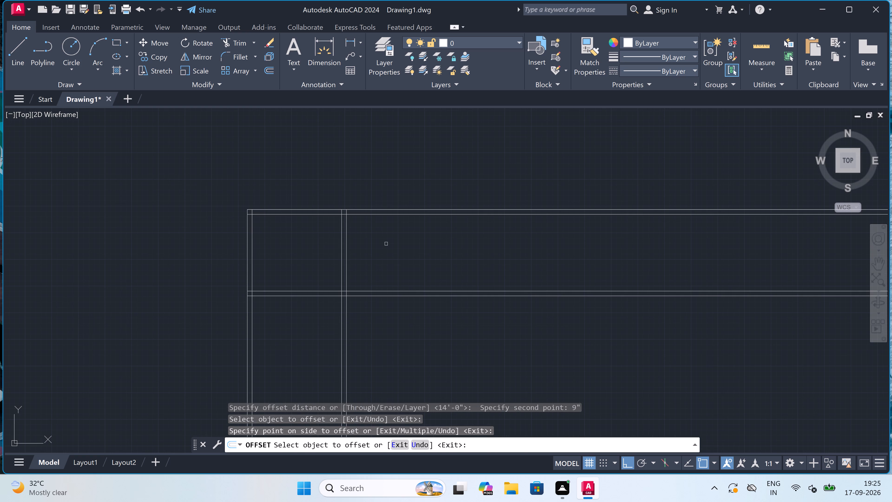
pyautogui.press('Escape')
# Offset the right line of the first partition wall 11'6" to the right to set the second room's width.
pyautogui.press('space')
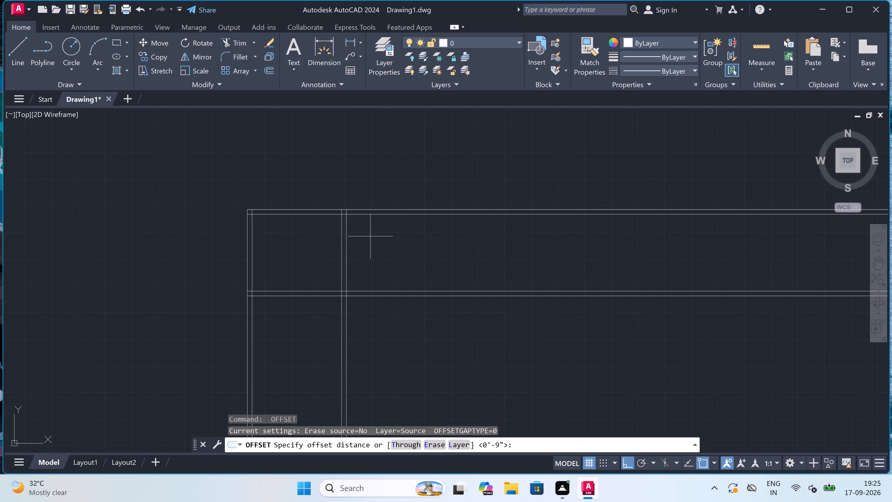
pyautogui.click(351, 242)
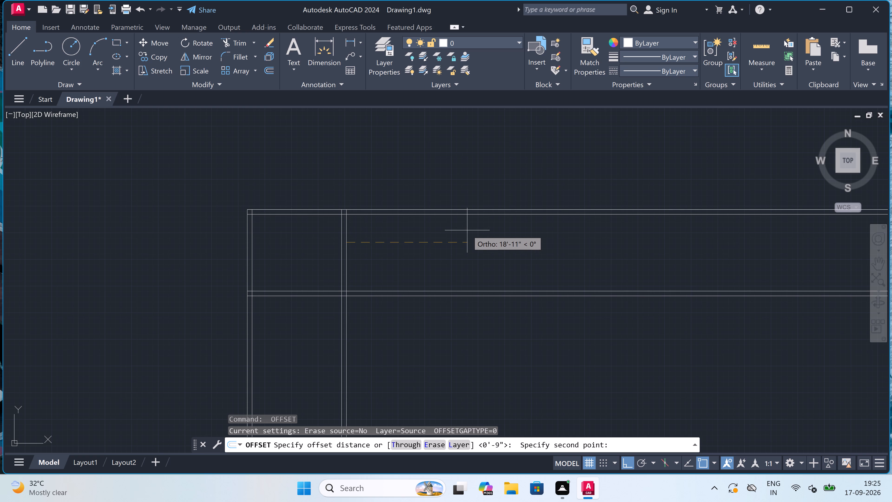
pyautogui.write('11')
pyautogui.write("'7")
pyautogui.press('BackSpace')
pyautogui.press('6')
pyautogui.write('"')
pyautogui.press('space')
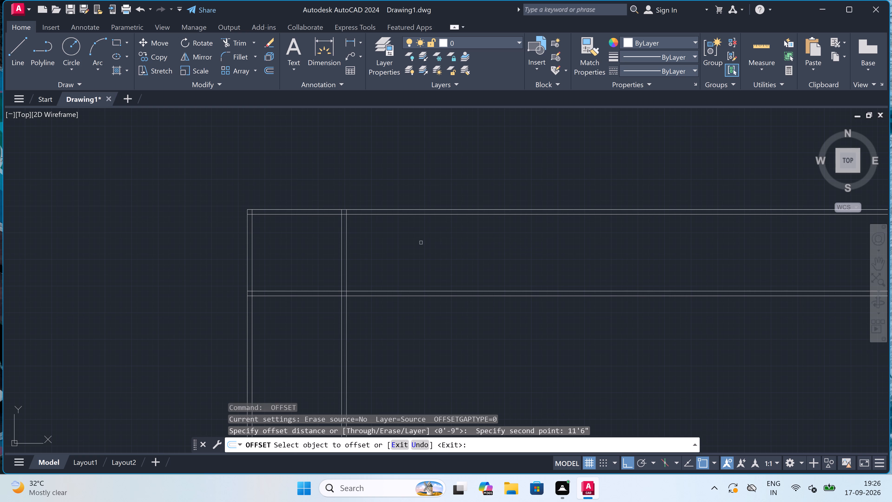
pyautogui.click(347, 240)
pyautogui.click(395, 246)
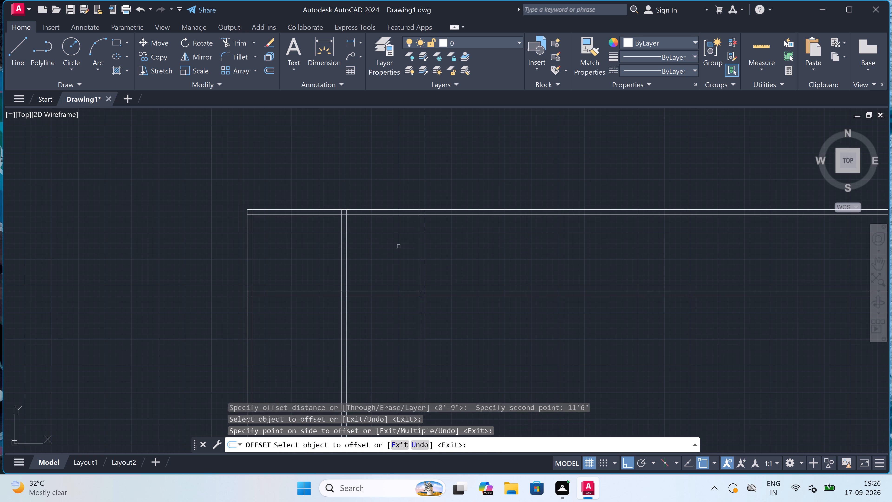
pyautogui.press('Escape')
# Offset the vertical line at the second room's right side 9" to the right to give that wall its thickness.
pyautogui.press('space')
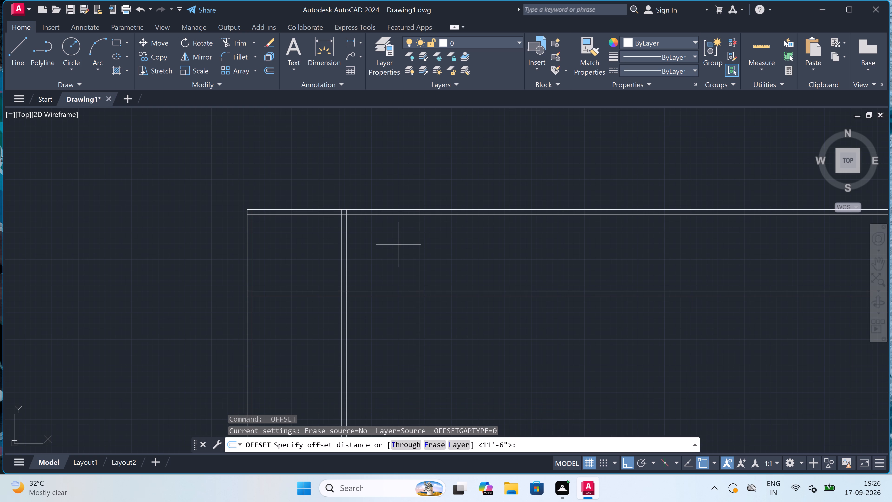
pyautogui.scroll(-2, 398, 244)
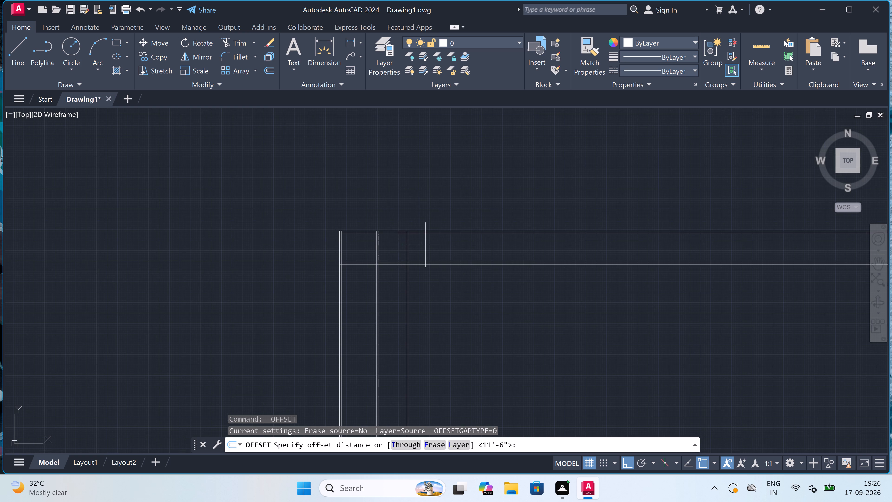
pyautogui.scroll(2, 421, 239)
pyautogui.scroll(2, 389, 250)
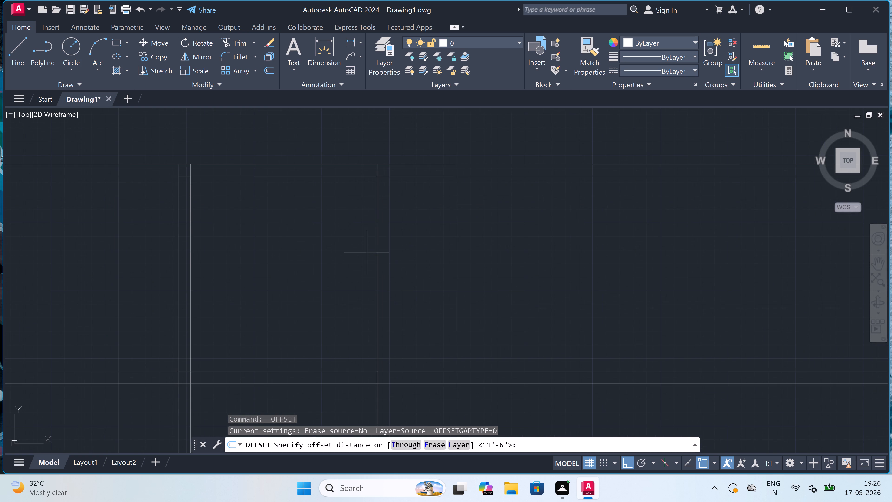
pyautogui.moveTo(374, 242); pyautogui.dragTo(377, 241)
pyautogui.scroll(-3, 397, 237)
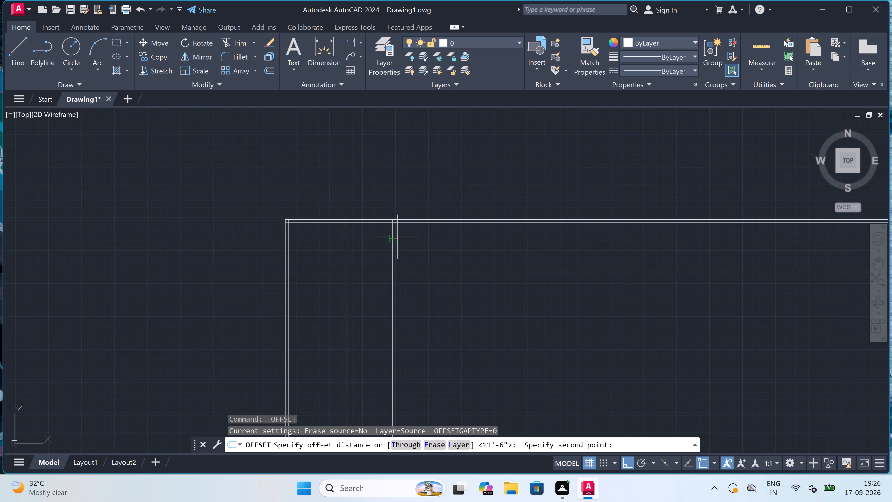
pyautogui.scroll(2, 397, 237)
pyautogui.press('9')
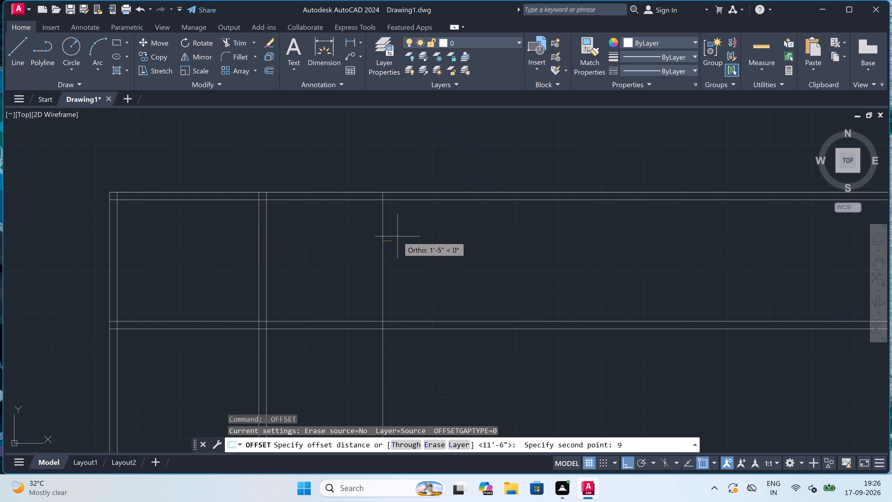
pyautogui.write('"')
pyautogui.press('space')
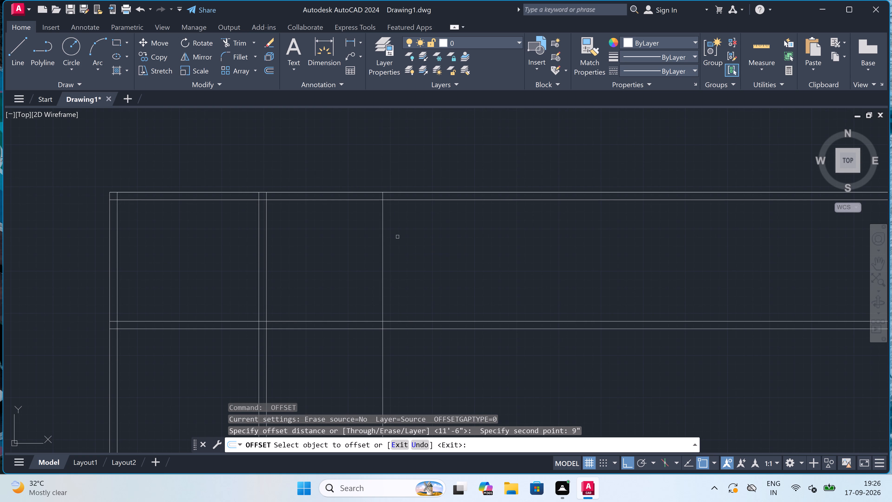
pyautogui.click(382, 234)
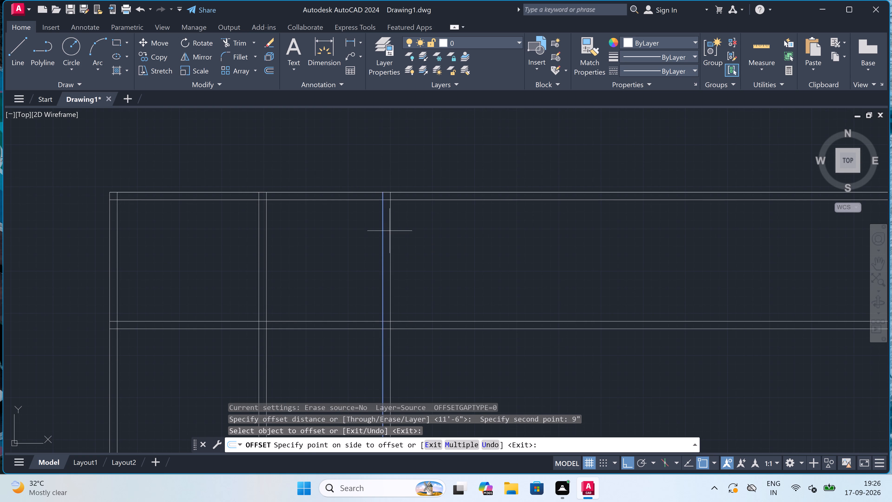
pyautogui.click(415, 224)
pyautogui.press('Escape')
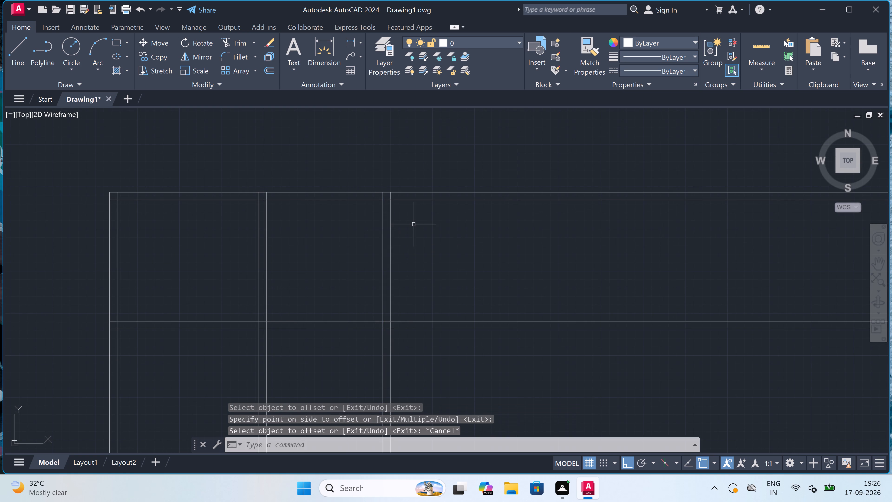
# Offset the right line of the second partition wall 10'6" to the right to set the third room's width.
pyautogui.press('space')
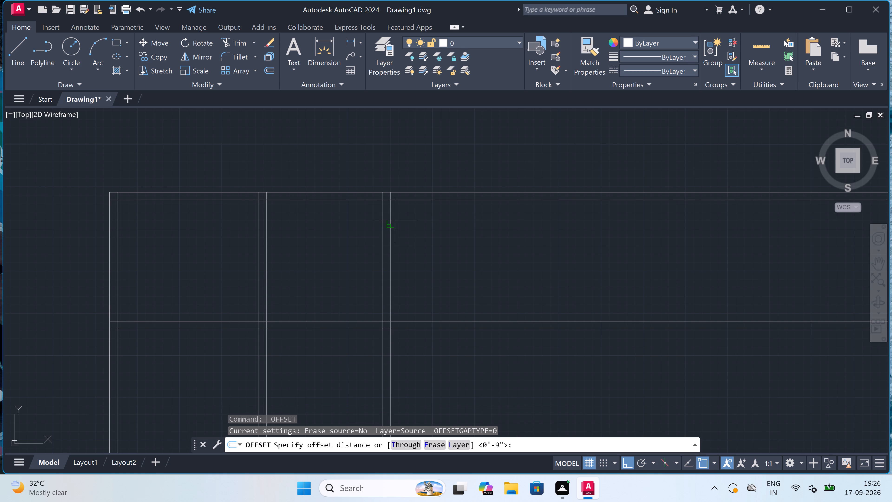
pyautogui.click(391, 222)
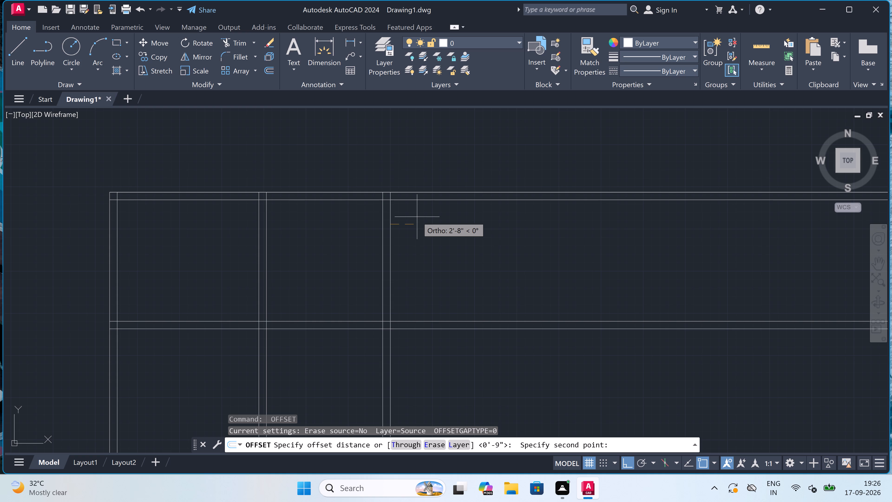
pyautogui.press('1')
pyautogui.write("0'")
pyautogui.press('6')
pyautogui.write('"')
pyautogui.press('space')
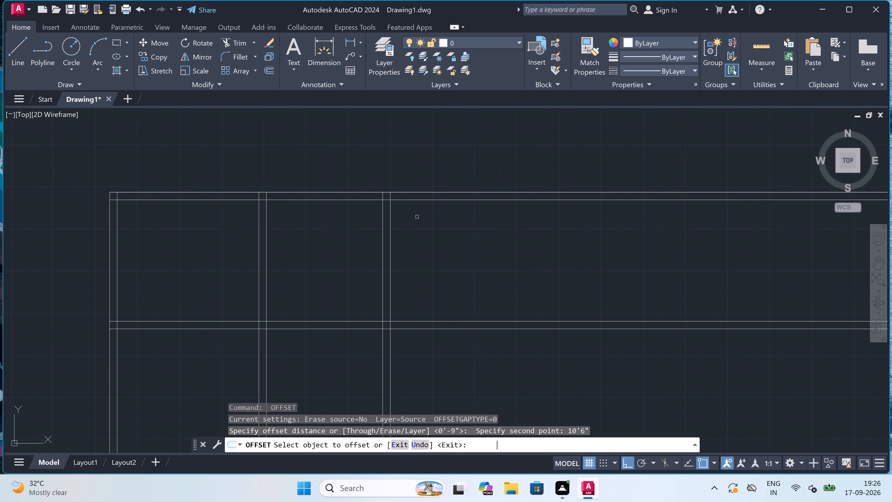
pyautogui.click(391, 230)
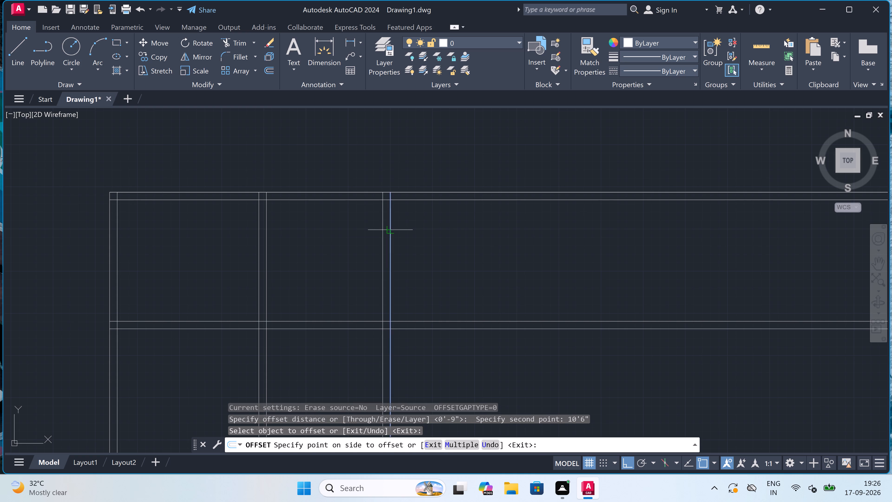
pyautogui.click(430, 230)
pyautogui.scroll(-4, 430, 229)
pyautogui.scroll(3, 442, 229)
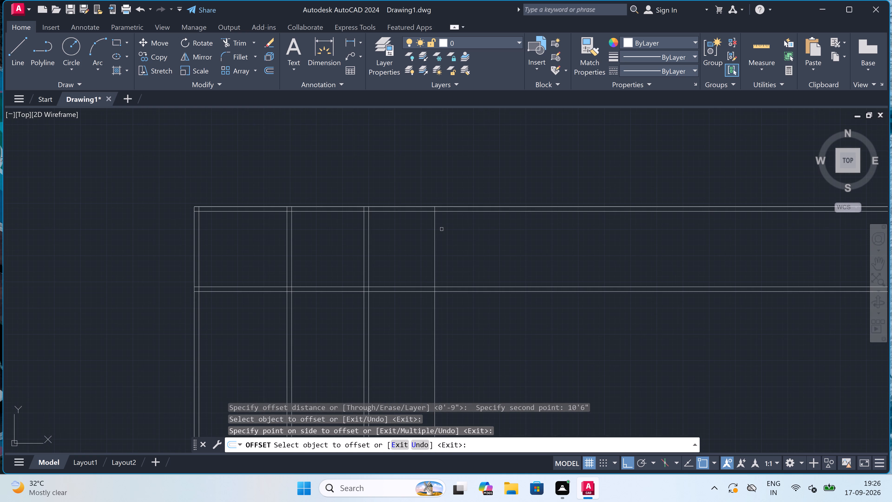
pyautogui.scroll(1, 441, 229)
pyautogui.press('Escape')
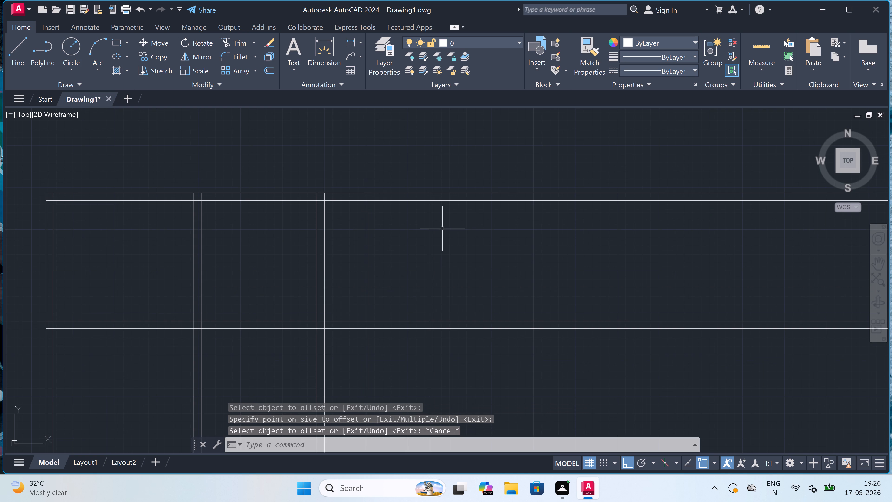
# Offset the vertical line at the third room's right side 9" to the right to give that wall its thickness.
pyautogui.press('space')
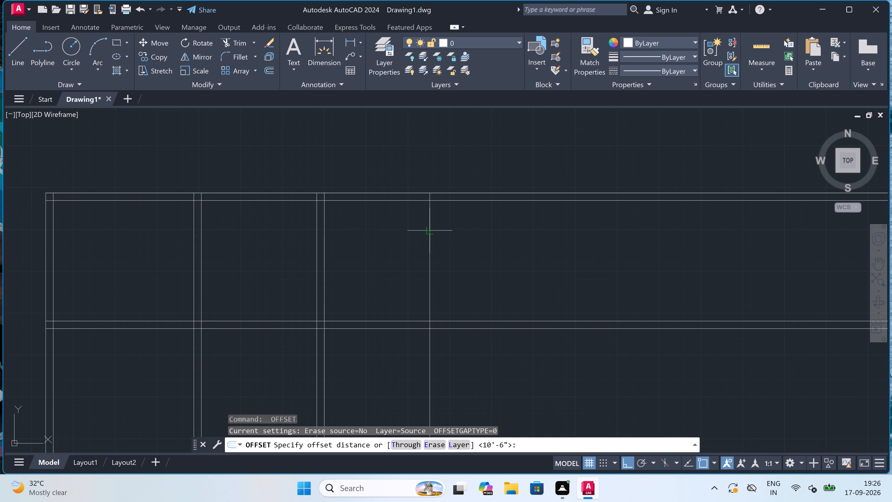
pyautogui.click(428, 228)
pyautogui.write('9"')
pyautogui.press('space')
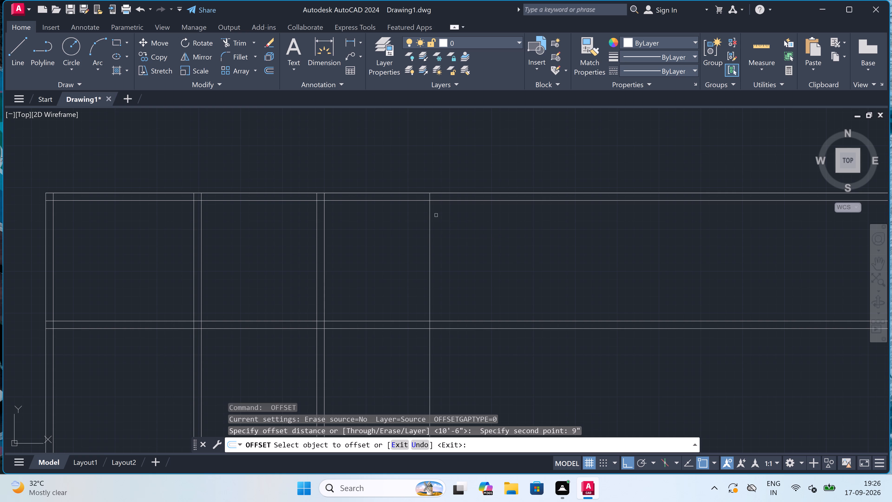
pyautogui.moveTo(429, 220); pyautogui.dragTo(431, 220)
pyautogui.click(448, 222)
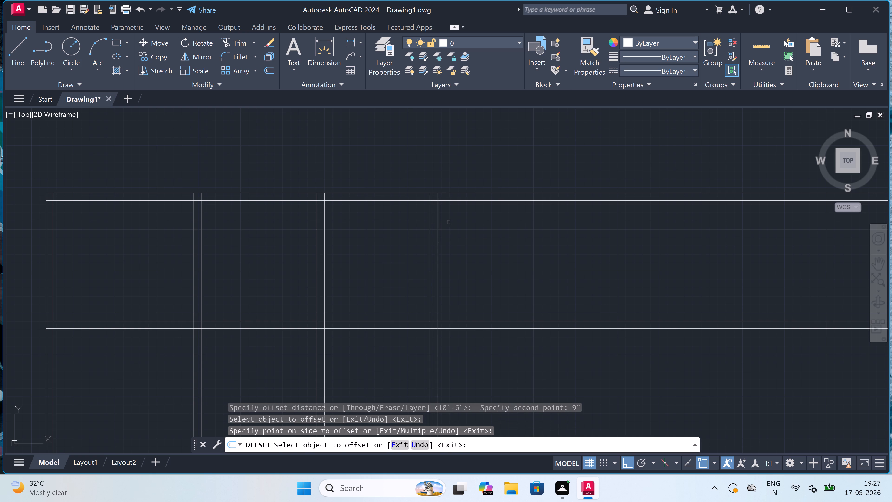
pyautogui.press('Escape')
# Trim the horizontal wall lines that extend past the outer line of the third room's right wall.
pyautogui.press('t')
pyautogui.press('r')
pyautogui.press('space')
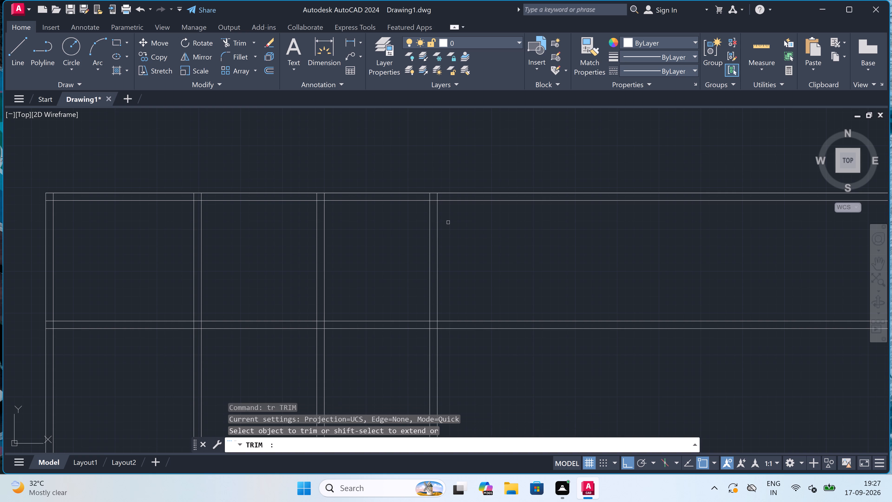
pyautogui.click(461, 182)
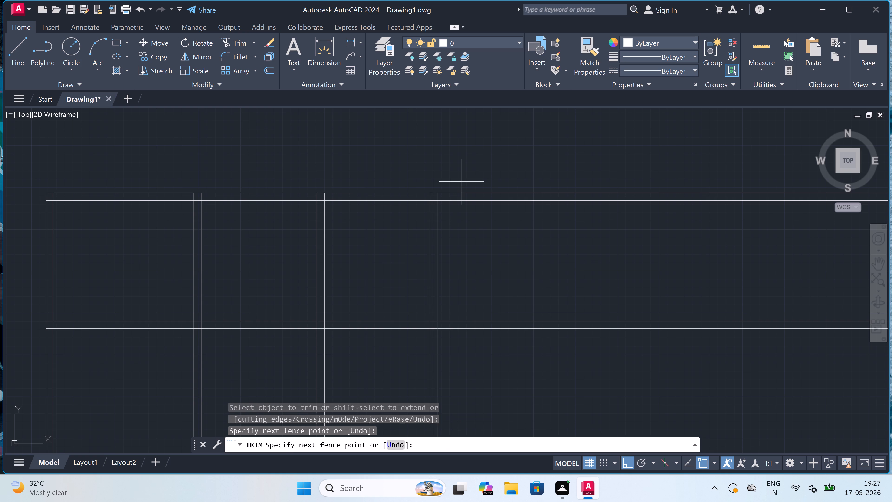
pyautogui.click(479, 344)
pyautogui.scroll(-2, 479, 320)
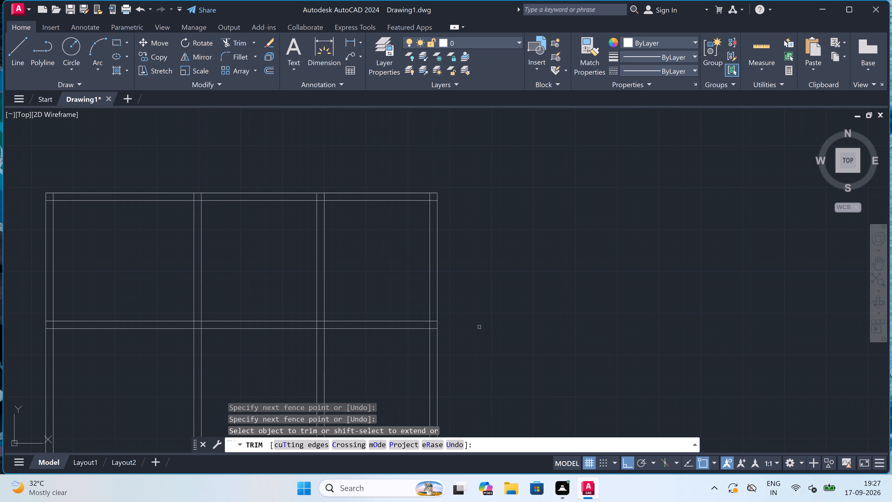
pyautogui.scroll(-1, 479, 320)
pyautogui.scroll(2, 433, 321)
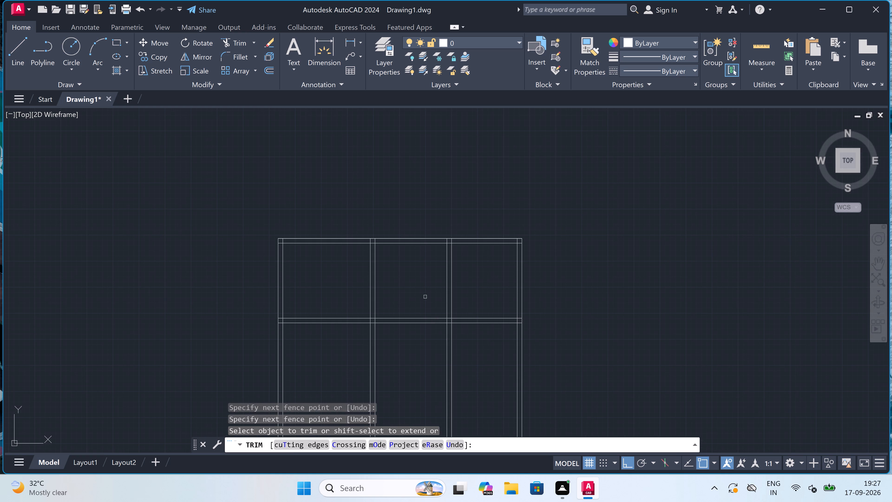
pyautogui.scroll(3, 400, 265)
pyautogui.press('Escape')
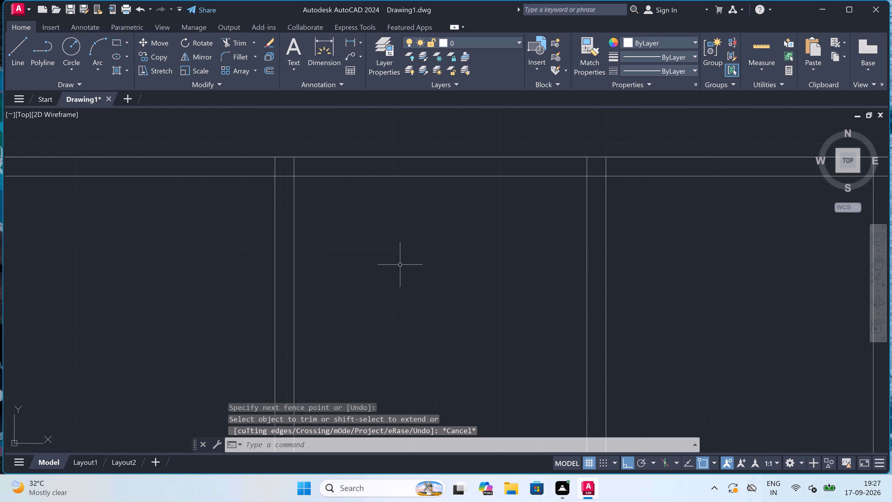
# Draw a 5' window in the first room's top wall, with end lines across the wall and a centre line between them.
pyautogui.scroll(-3, 399, 265)
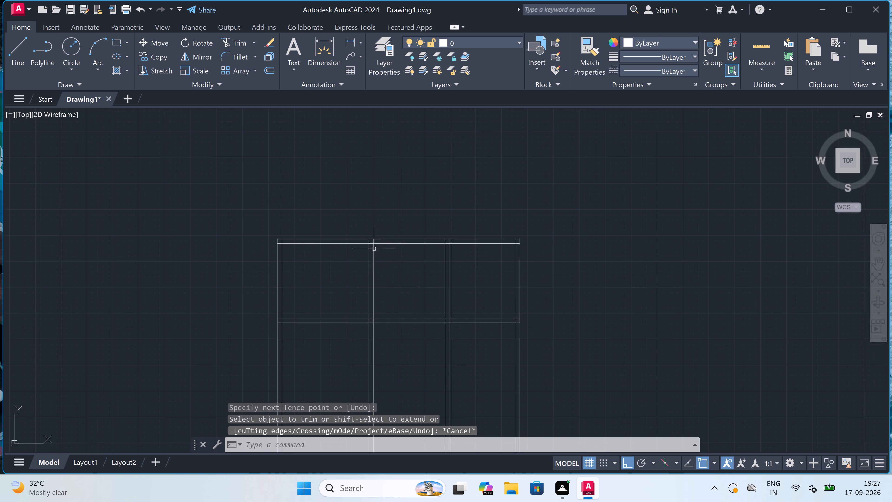
pyautogui.scroll(2, 272, 243)
pyautogui.scroll(-1, 338, 226)
pyautogui.scroll(1, 373, 215)
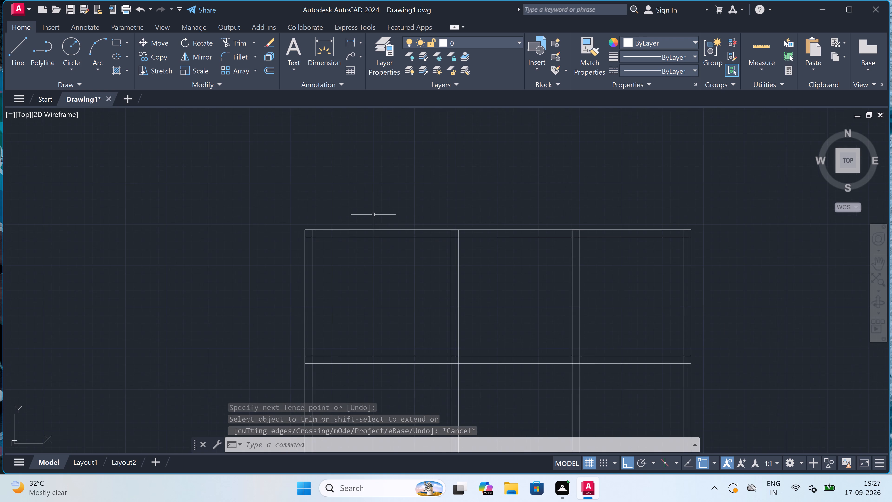
pyautogui.write('l')
pyautogui.press('space')
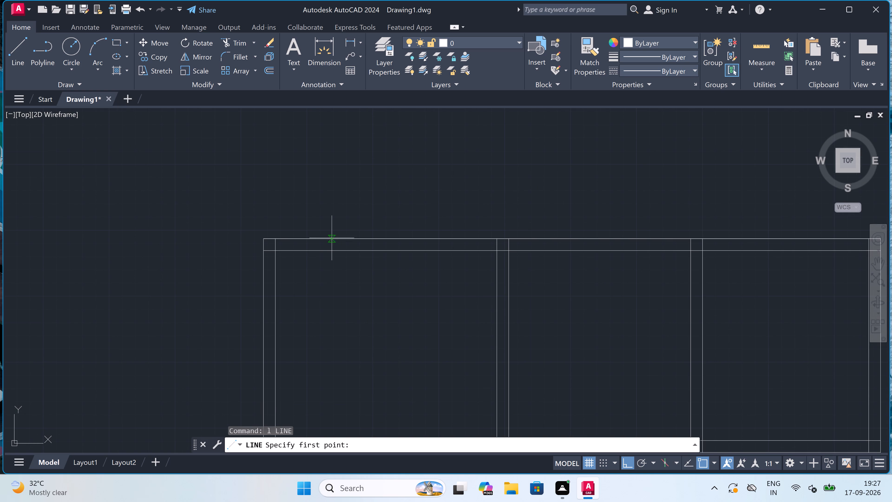
pyautogui.click(318, 240)
pyautogui.click(314, 253)
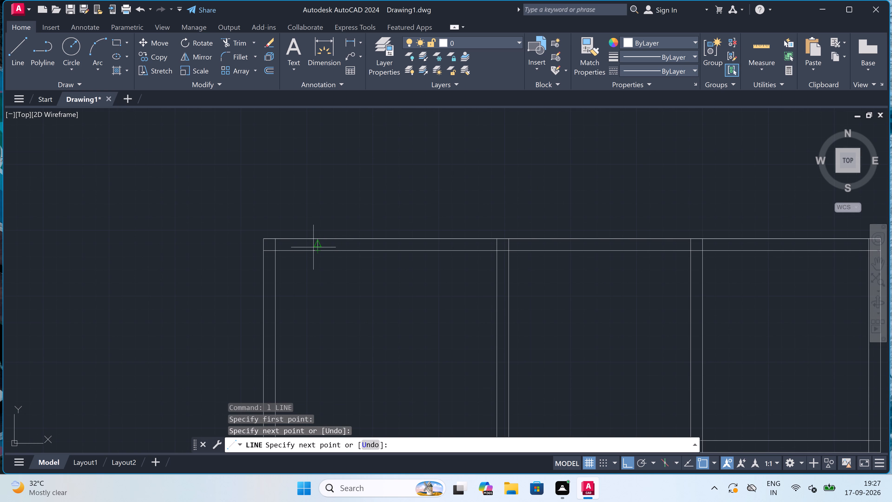
pyautogui.scroll(2, 313, 246)
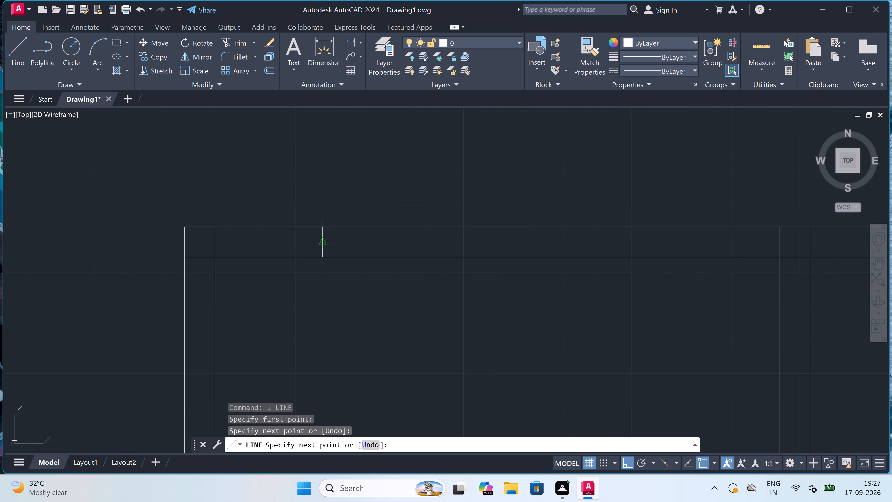
pyautogui.click(323, 243)
pyautogui.write("5'")
pyautogui.press('space')
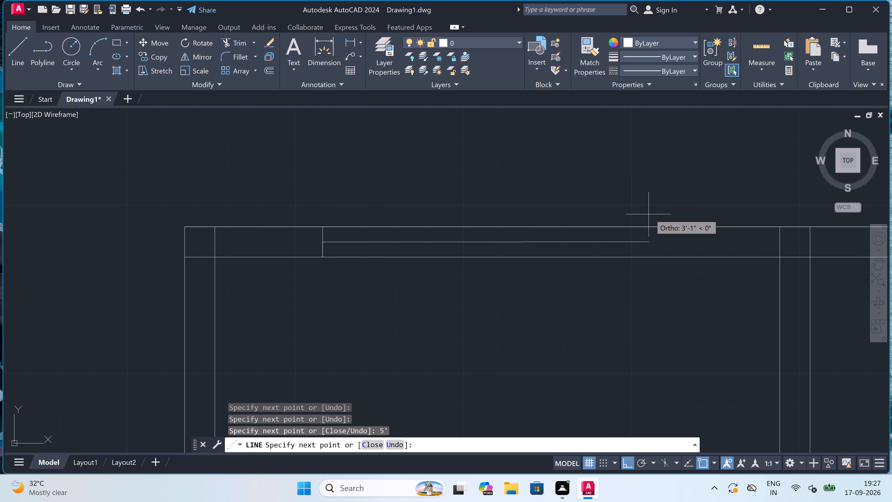
pyautogui.click(521, 227)
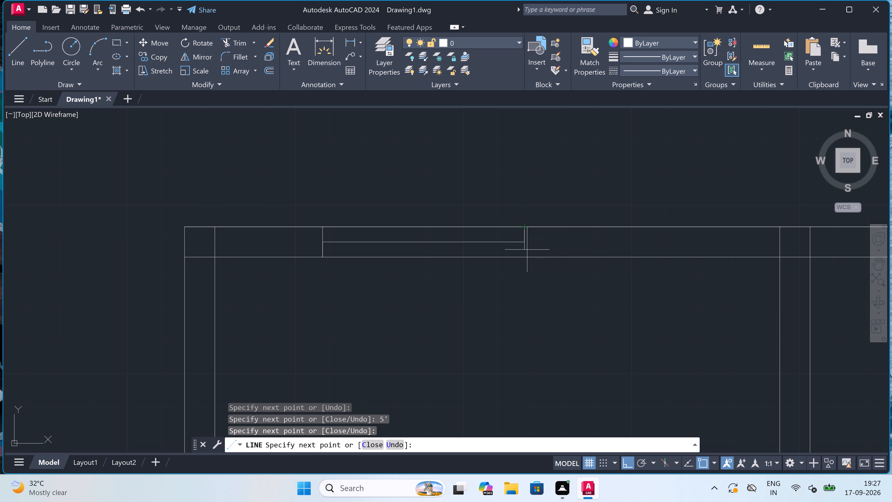
pyautogui.click(525, 256)
pyautogui.press('Escape')
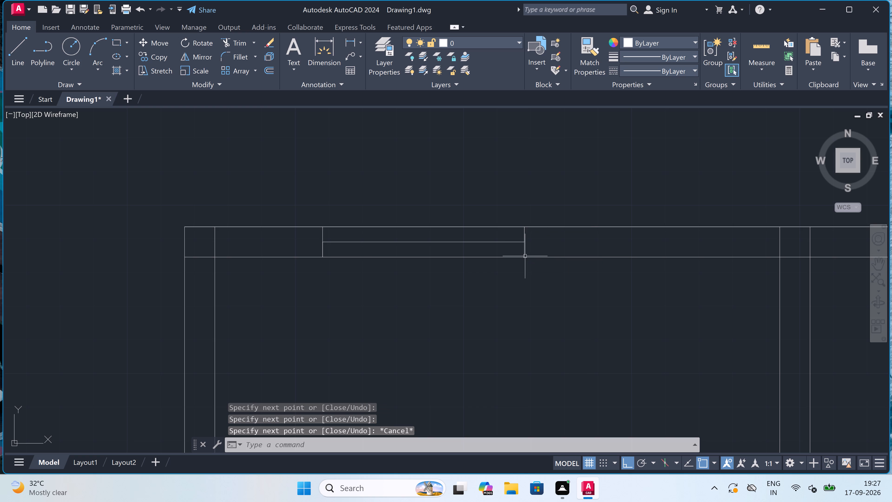
# Draw a 5' window in the first room's left wall, with end lines across the wall and a centre line between them.
pyautogui.scroll(-2, 462, 193)
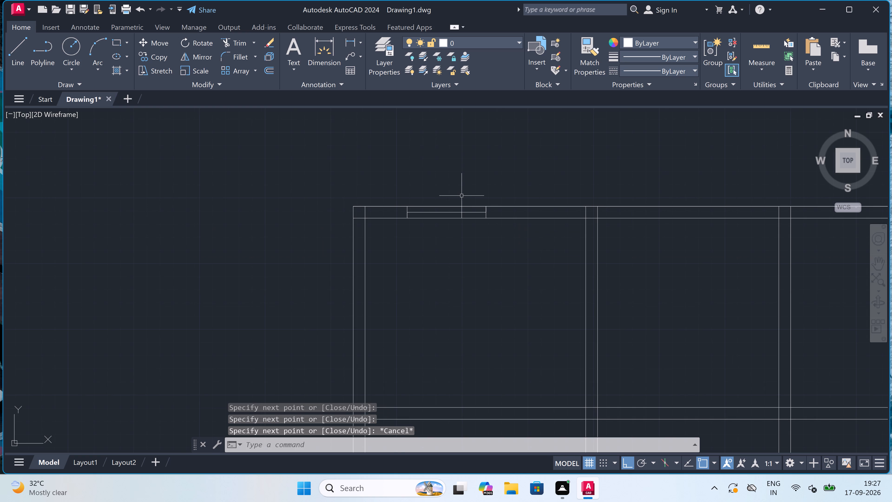
pyautogui.scroll(-1, 461, 199)
pyautogui.scroll(1, 367, 280)
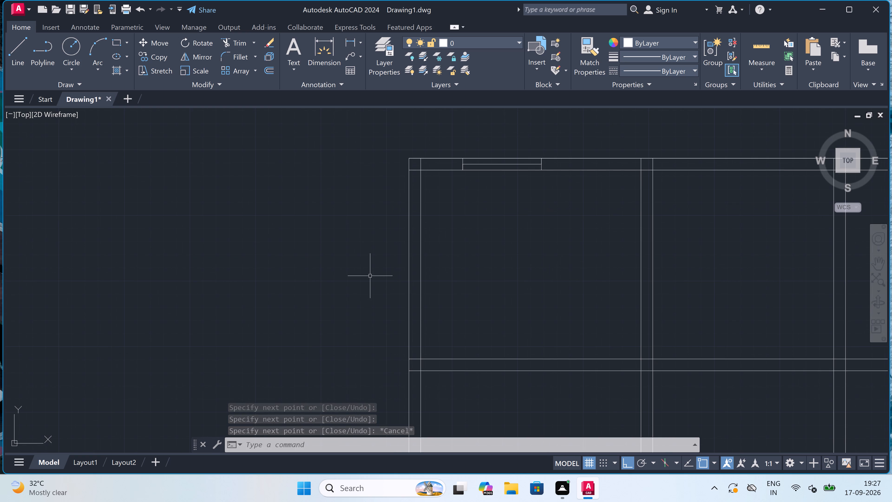
pyautogui.press('space')
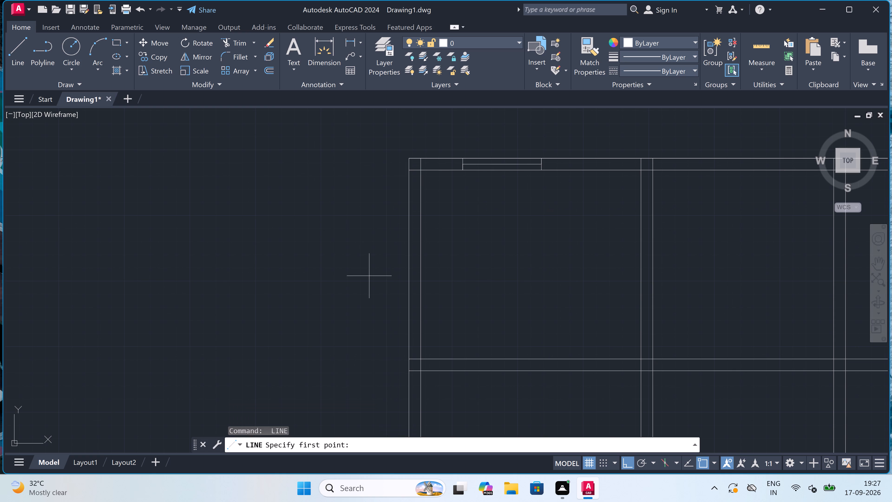
pyautogui.click(407, 221)
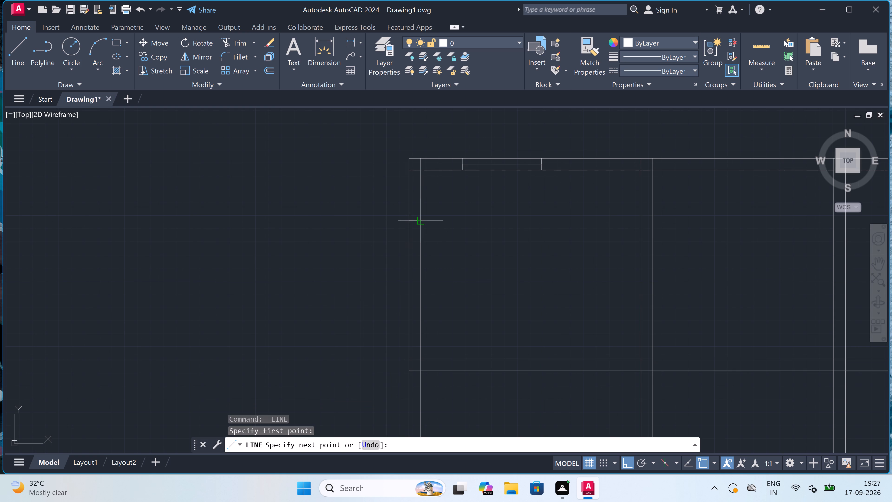
pyautogui.click(419, 221)
pyautogui.scroll(1, 416, 223)
pyautogui.moveTo(416, 223); pyautogui.dragTo(416, 225)
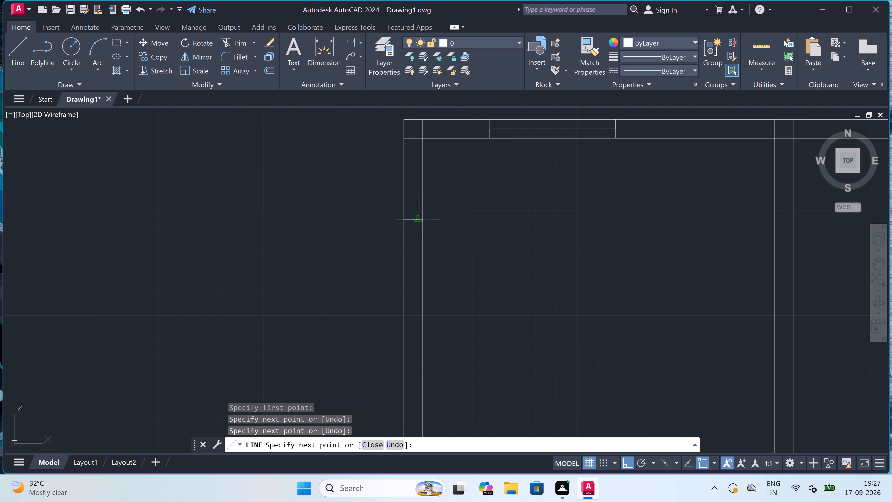
pyautogui.write("5'")
pyautogui.press('space')
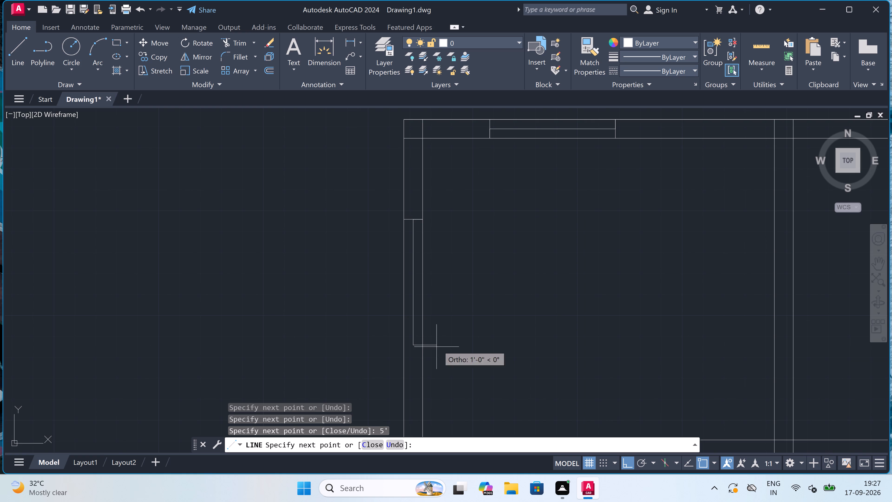
pyautogui.click(423, 346)
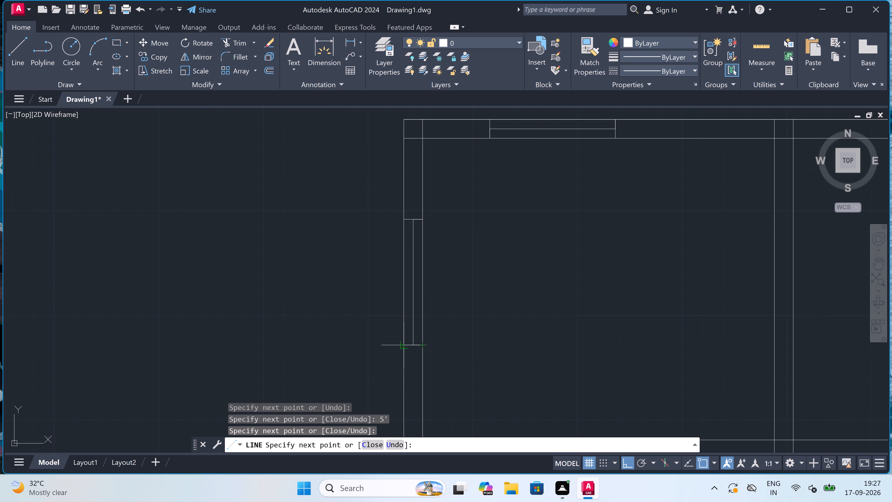
pyautogui.doubleClick(401, 346)
pyautogui.press('Escape')
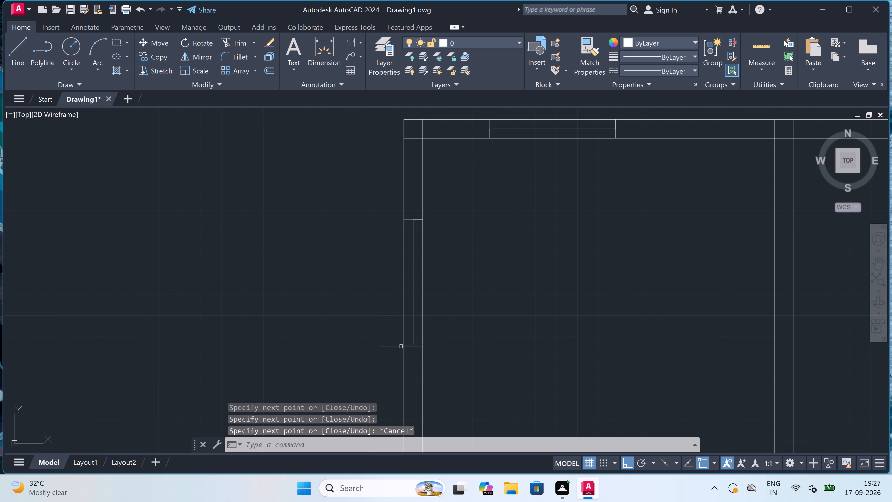
# Draw lines from the second room's top-left inner corner: 3'3" down, 2' right, 5' down, and back left to the partition wall's far line.
pyautogui.scroll(-3, 395, 327)
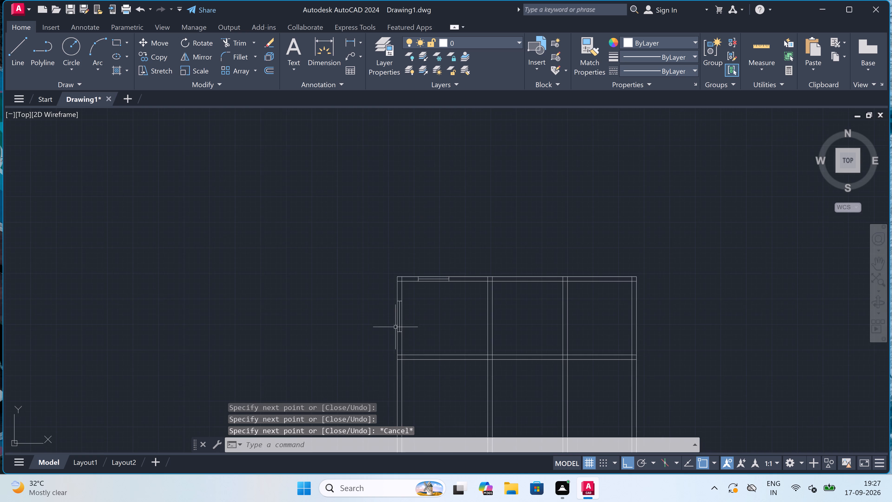
pyautogui.scroll(-1, 395, 327)
pyautogui.scroll(2, 467, 315)
pyautogui.scroll(1, 487, 299)
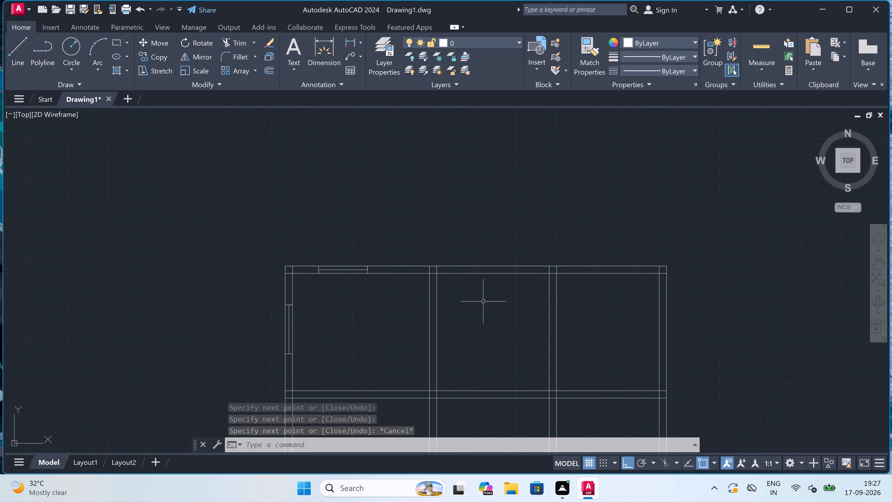
pyautogui.write('l')
pyautogui.press('space')
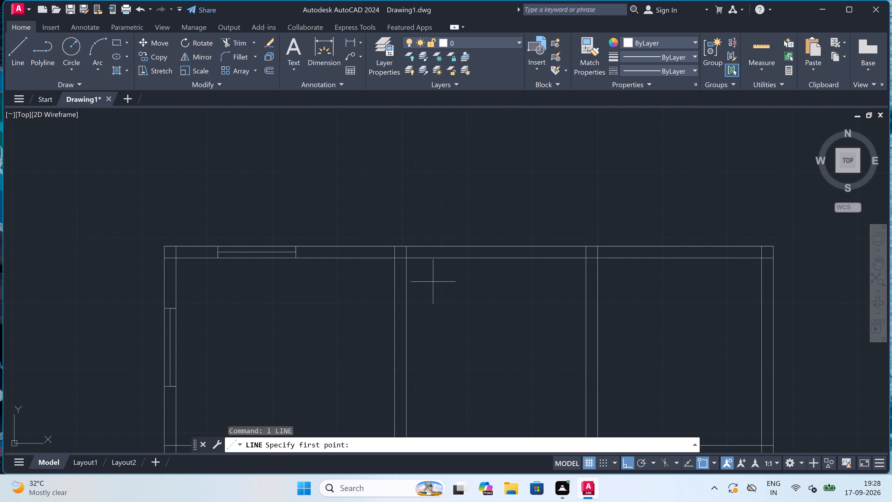
pyautogui.click(405, 257)
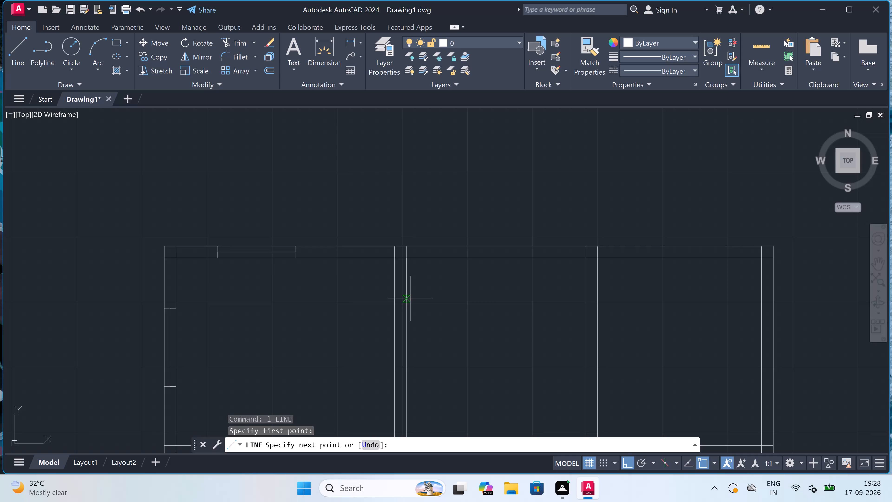
pyautogui.write("3'3")
pyautogui.write('"')
pyautogui.press('space')
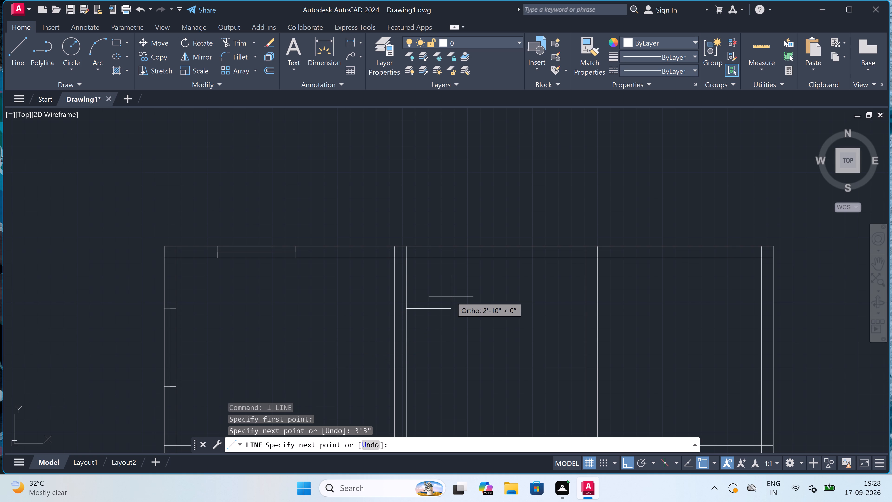
pyautogui.write("2'")
pyautogui.press('space')
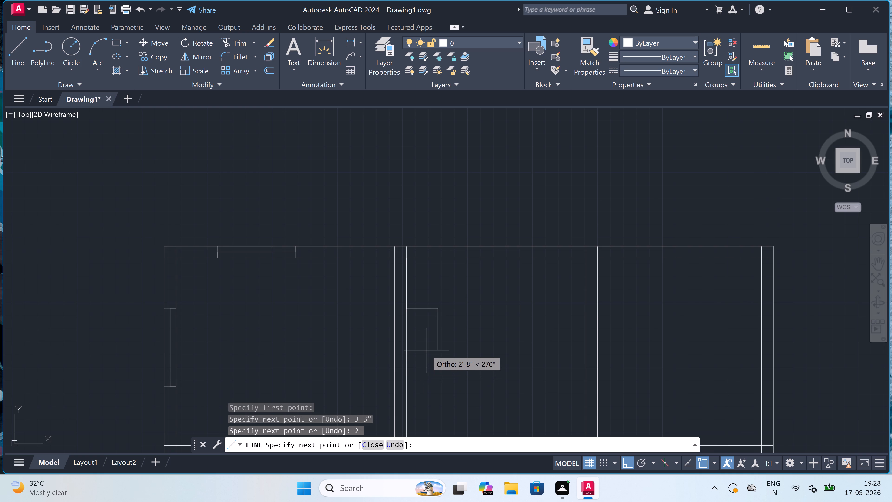
pyautogui.write("5'")
pyautogui.press('space')
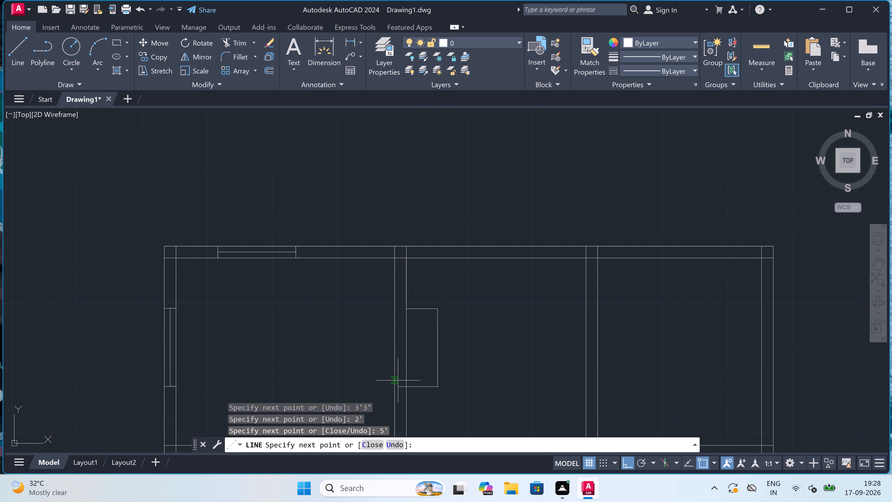
pyautogui.click(392, 388)
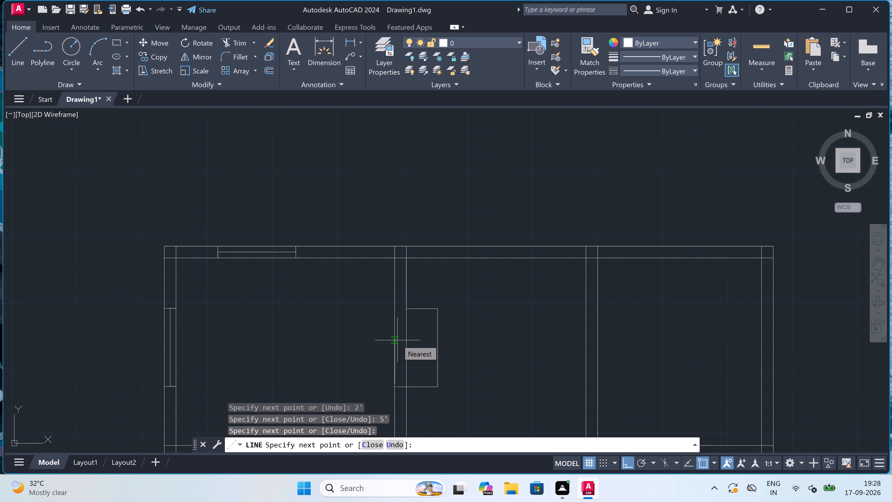
# Continue the recess line 4.5" up from the partition wall's far line, and right to the recess's outer vertical line.
pyautogui.write('4.5')
pyautogui.write('"')
pyautogui.press('space')
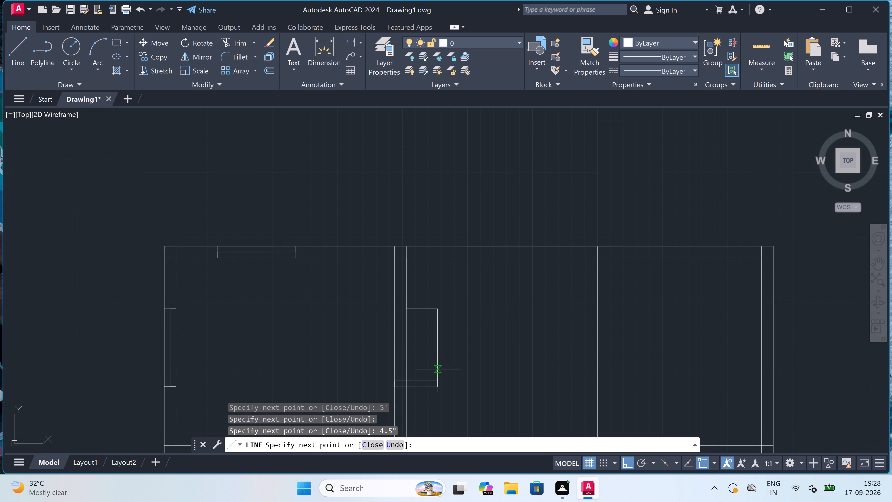
pyautogui.scroll(3, 438, 369)
pyautogui.scroll(-5, 436, 371)
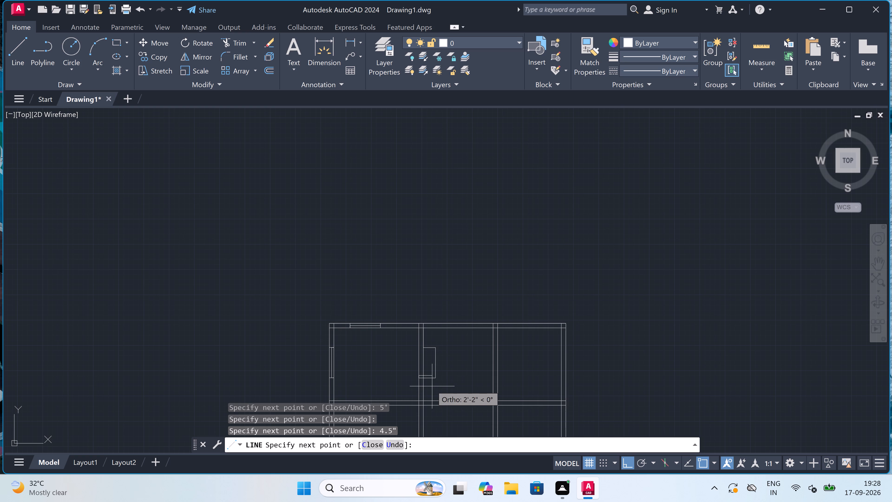
pyautogui.scroll(4, 431, 377)
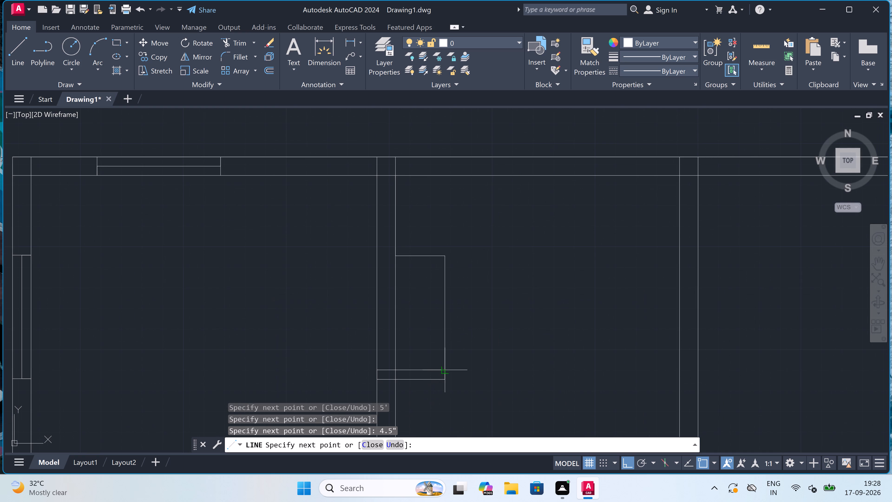
pyautogui.click(447, 368)
# Continue the inner recess outline 9" left, up to the recess's top line, 4.5" down, and left to the partition wall's far line.
pyautogui.write('9"')
pyautogui.press('space')
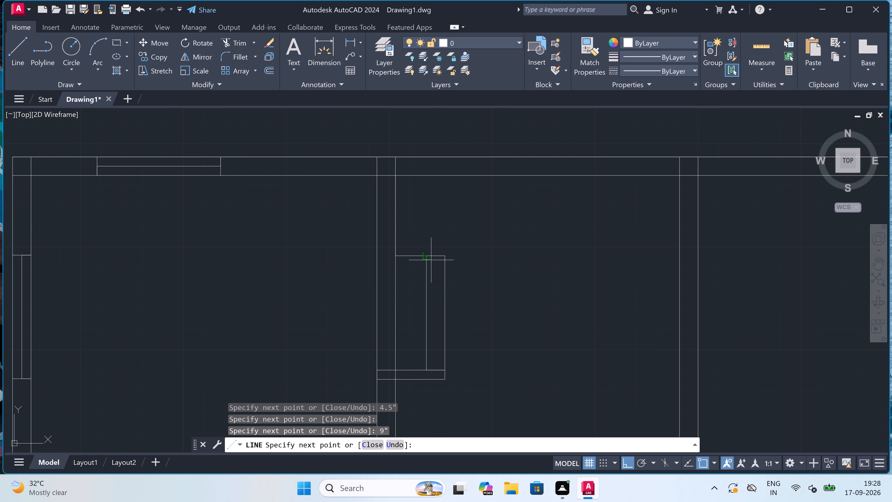
pyautogui.scroll(1, 431, 260)
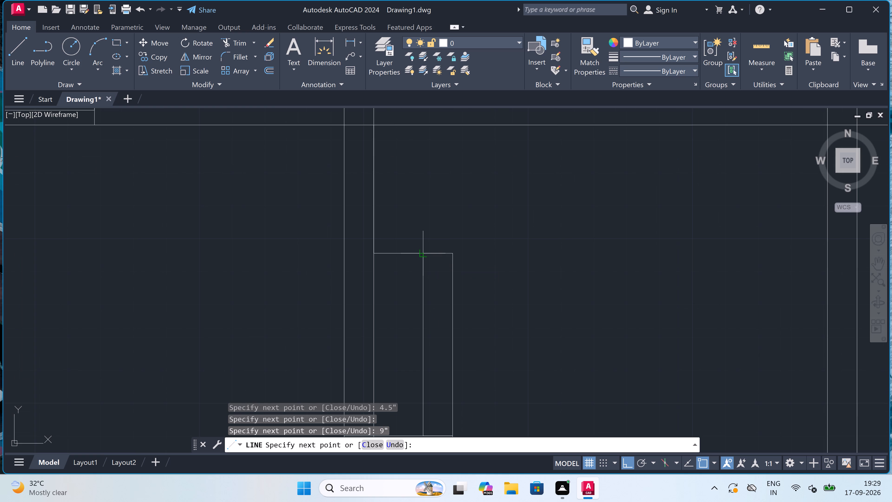
pyautogui.click(425, 253)
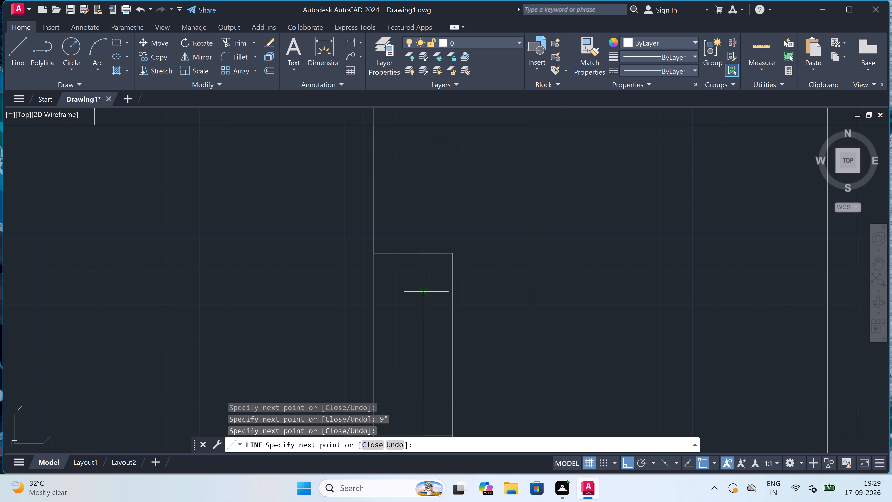
pyautogui.write('4.5')
pyautogui.write('"')
pyautogui.press('space')
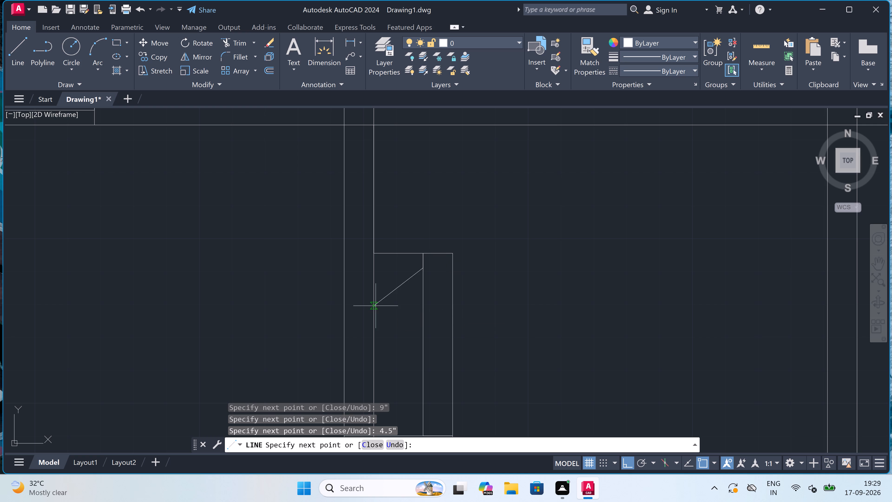
pyautogui.click(343, 266)
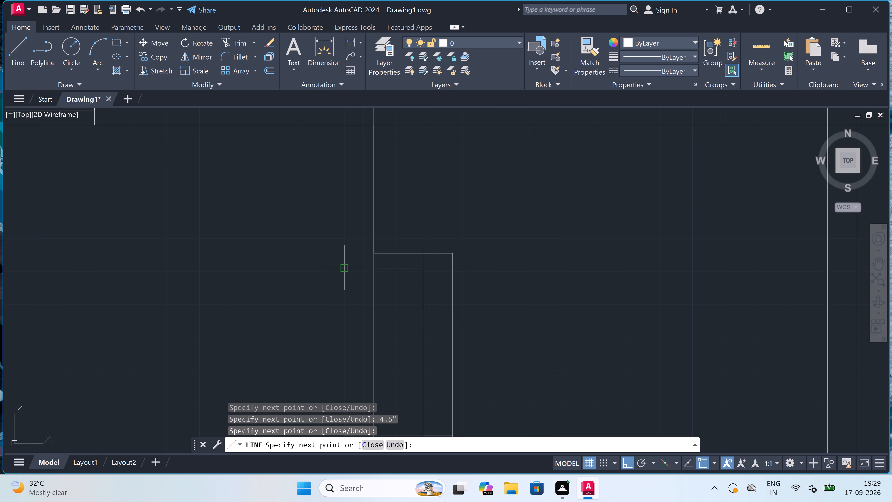
pyautogui.press('Escape')
# Trim the partition lines crossing the recess and the leftover segments at its top and bottom corners, leaving a clean stepped wall.
pyautogui.write('tr')
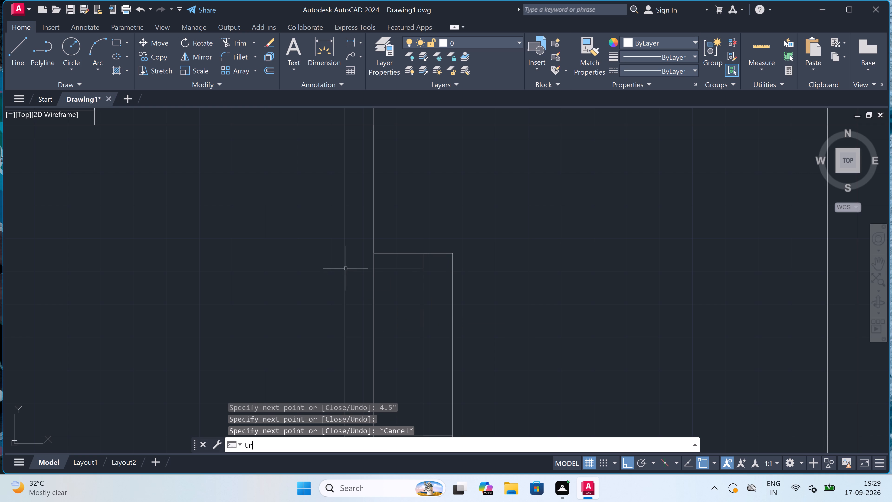
pyautogui.press('space')
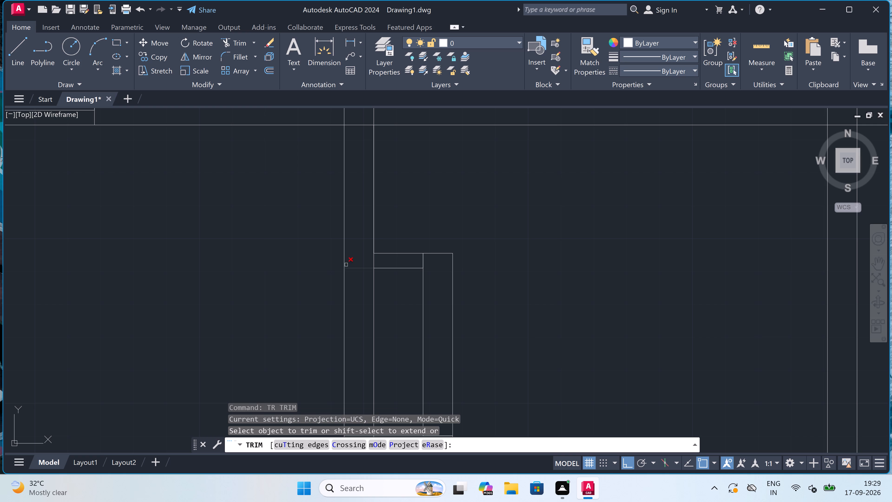
pyautogui.scroll(2, 421, 258)
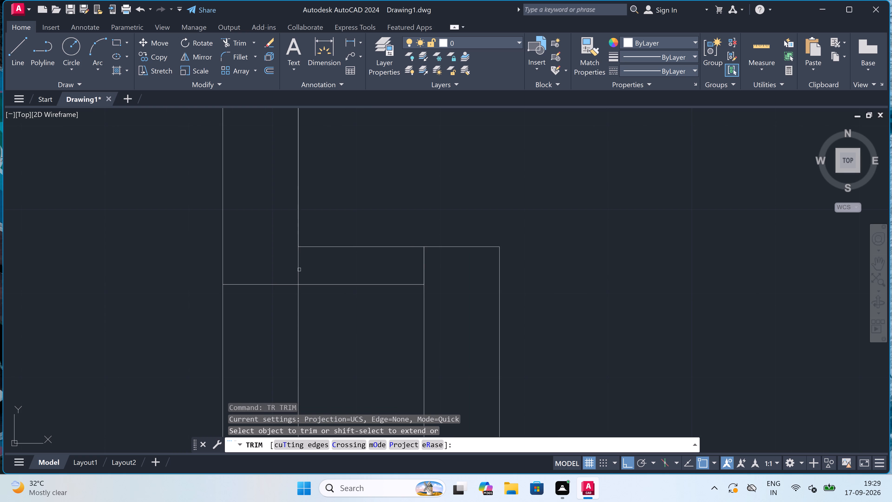
pyautogui.click(281, 270)
pyautogui.doubleClick(426, 265)
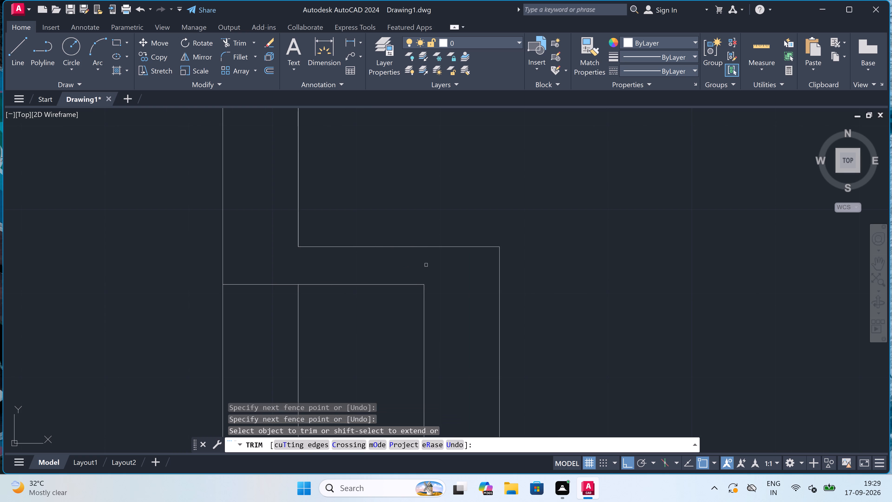
pyautogui.scroll(-3, 426, 265)
pyautogui.scroll(-2, 408, 302)
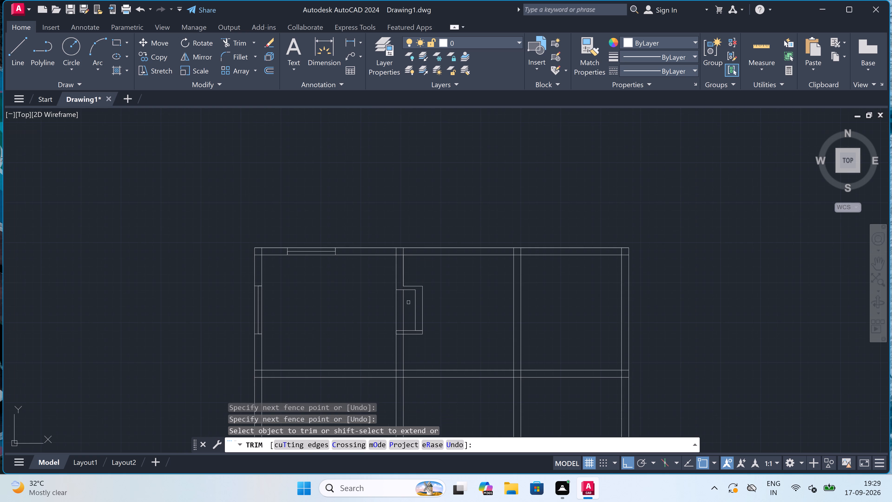
pyautogui.click(408, 302)
pyautogui.click(381, 309)
pyautogui.scroll(4, 410, 338)
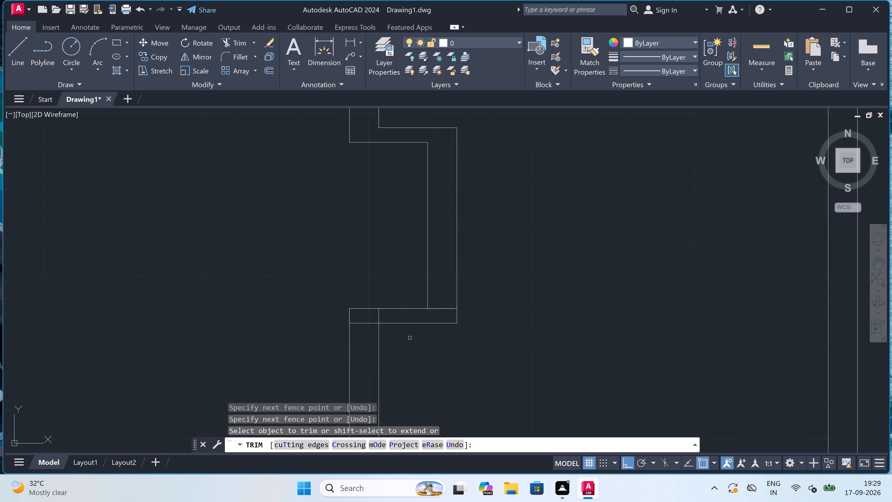
pyautogui.click(338, 307)
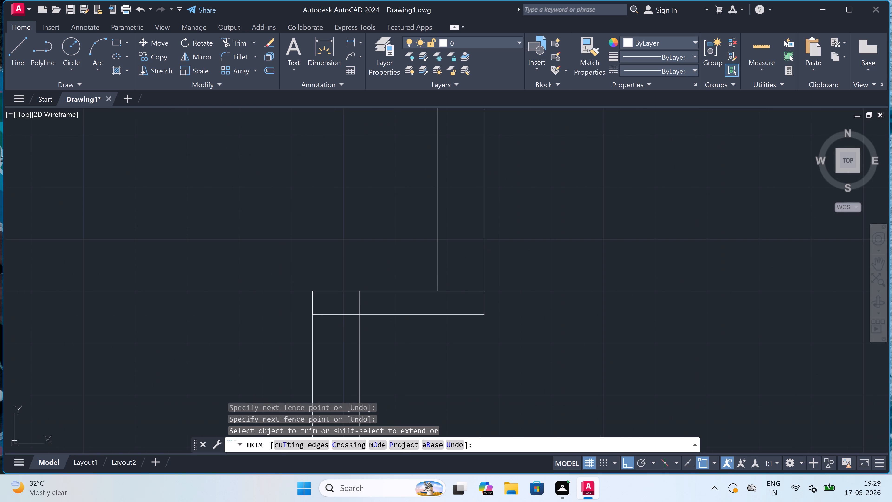
pyautogui.click(456, 302)
pyautogui.click(456, 302)
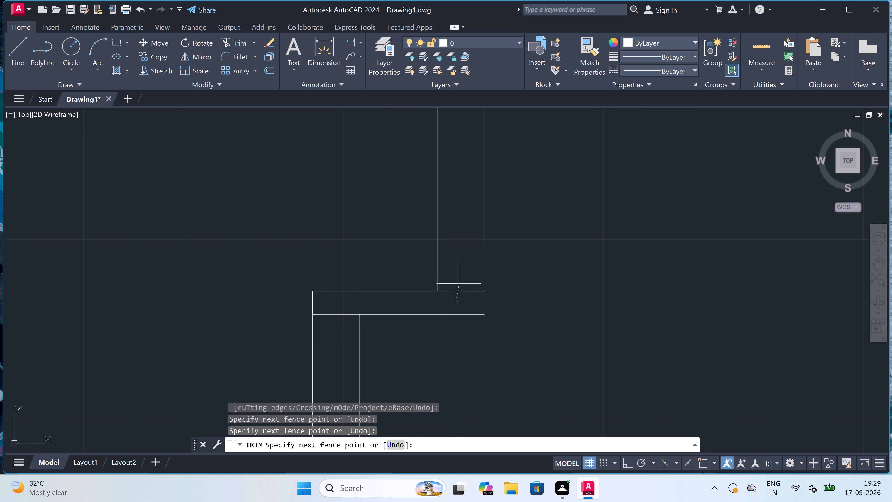
pyautogui.click(459, 281)
# Trim both partition wall lines between the bottom of the recess and the horizontal wall below it.
pyautogui.scroll(-4, 459, 281)
pyautogui.scroll(2, 461, 303)
pyautogui.click(450, 298)
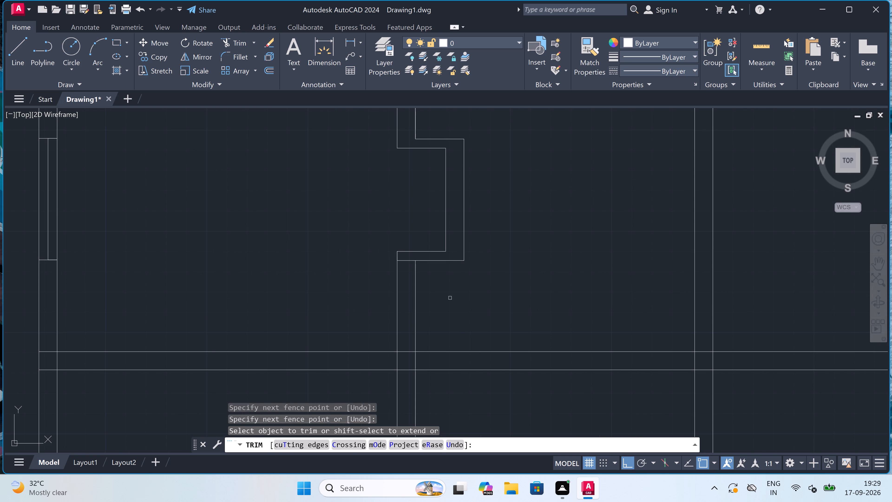
pyautogui.click(346, 309)
pyautogui.scroll(-2, 348, 307)
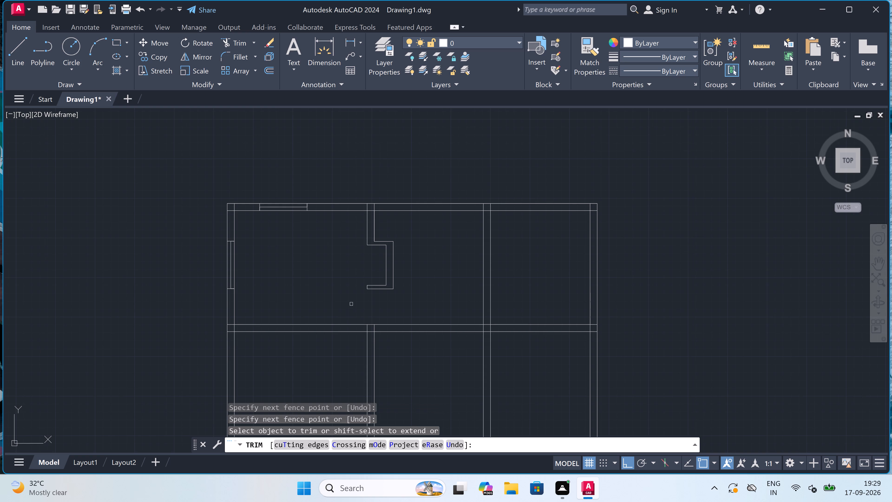
pyautogui.press('Escape')
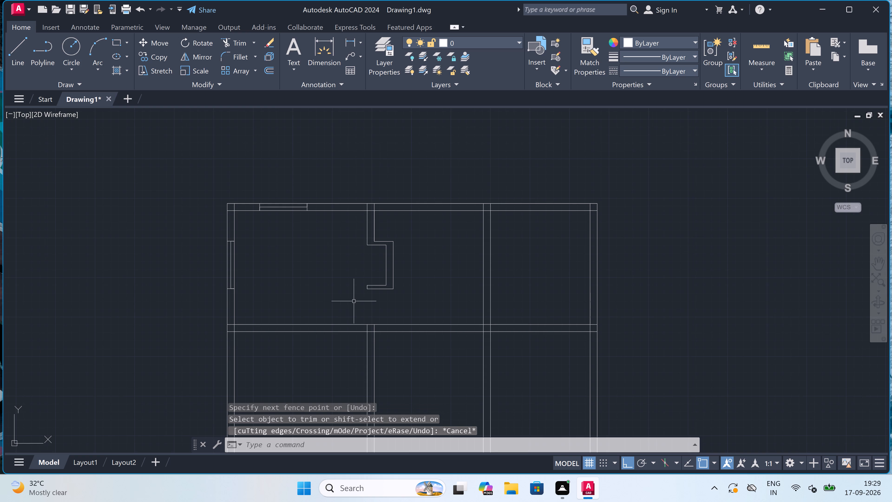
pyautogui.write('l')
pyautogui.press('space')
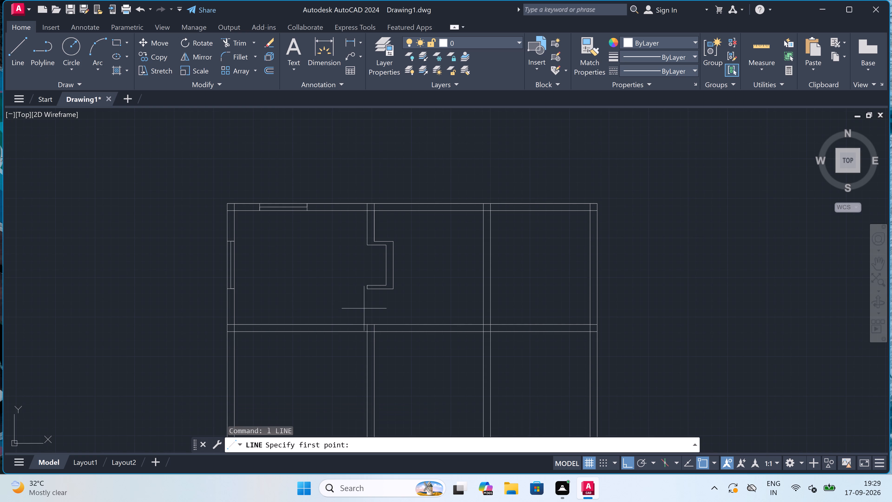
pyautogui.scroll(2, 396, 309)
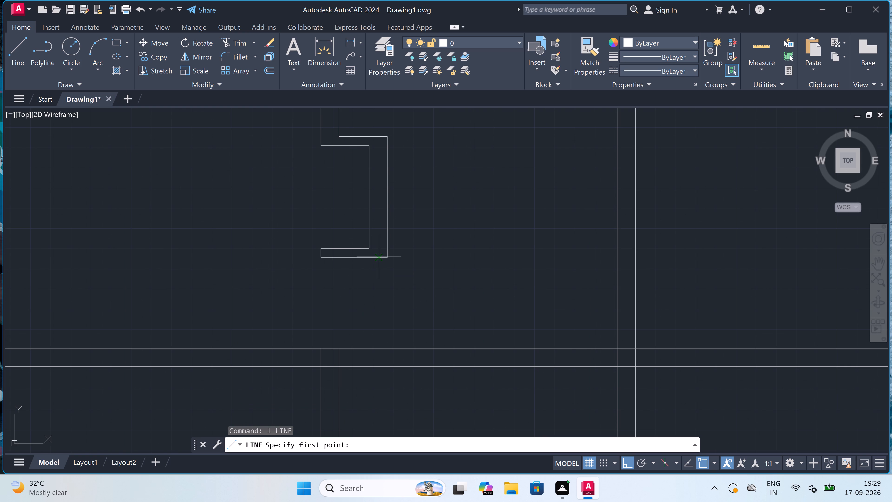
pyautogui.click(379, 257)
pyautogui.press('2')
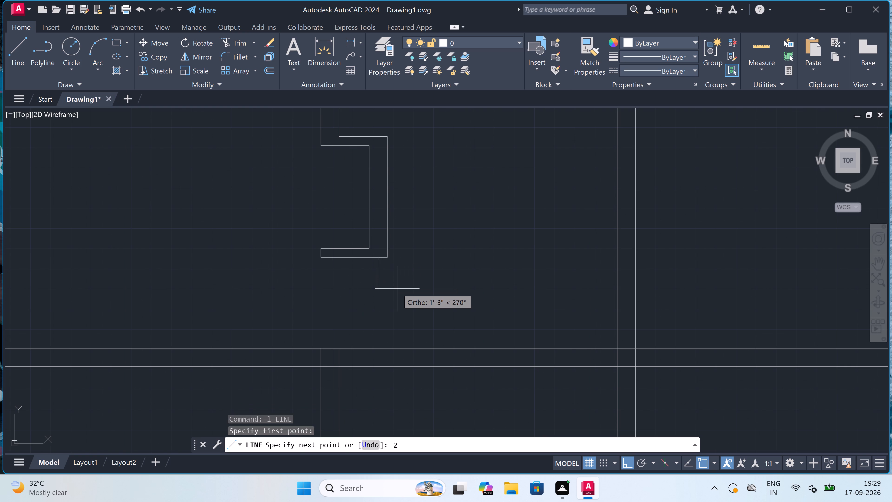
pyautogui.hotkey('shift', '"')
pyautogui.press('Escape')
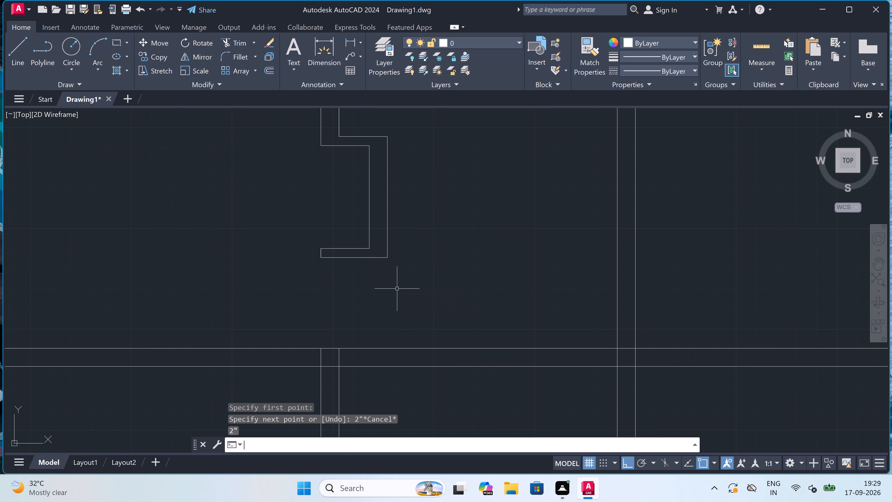
# Draw a 2" line straight down from the recess's bottom line, near its right end.
pyautogui.write('l')
pyautogui.press('space')
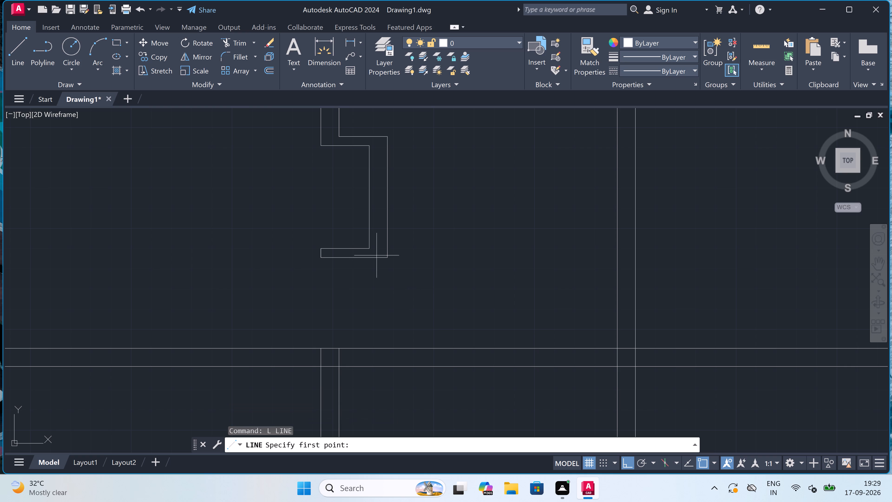
pyautogui.click(380, 257)
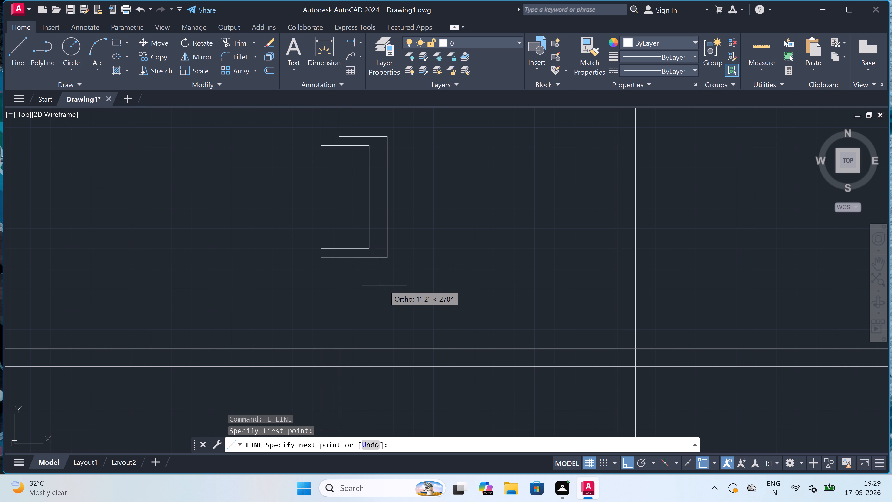
pyautogui.press('2')
pyautogui.write('"')
pyautogui.press('space')
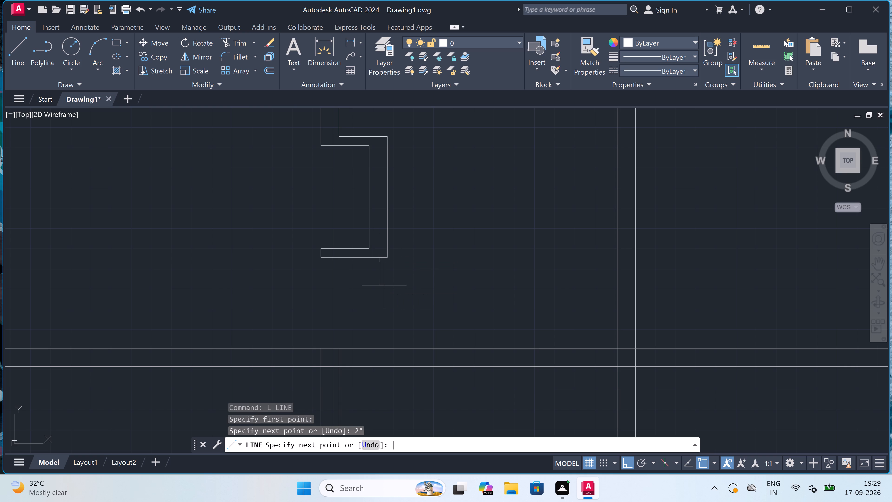
pyautogui.press('Escape')
# From the horizontal wall's upper line directly below the 2" stub, draw lines 2" up and 3' left.
pyautogui.write('l')
pyautogui.press('space')
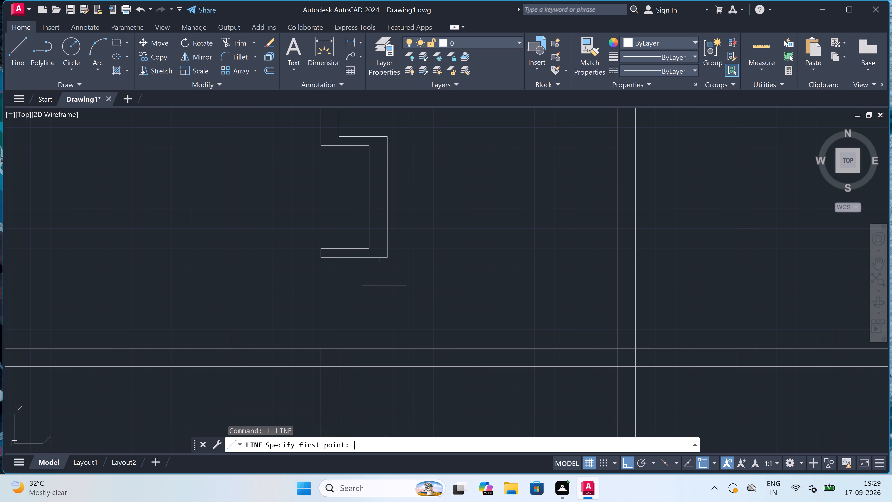
pyautogui.scroll(1, 384, 286)
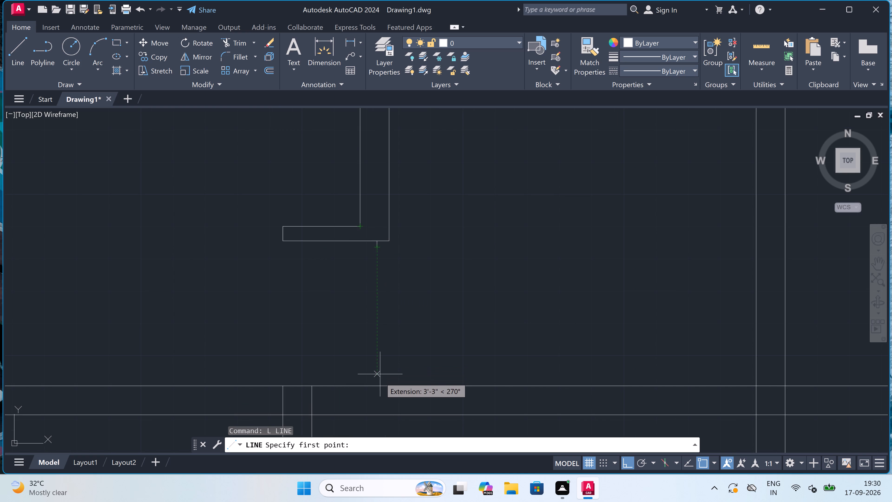
pyautogui.click(378, 385)
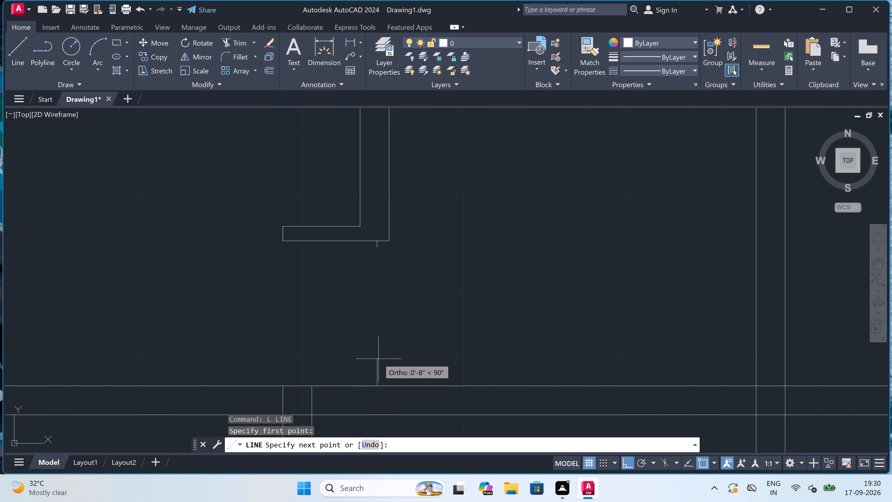
pyautogui.press('2')
pyautogui.write('"')
pyautogui.press('space')
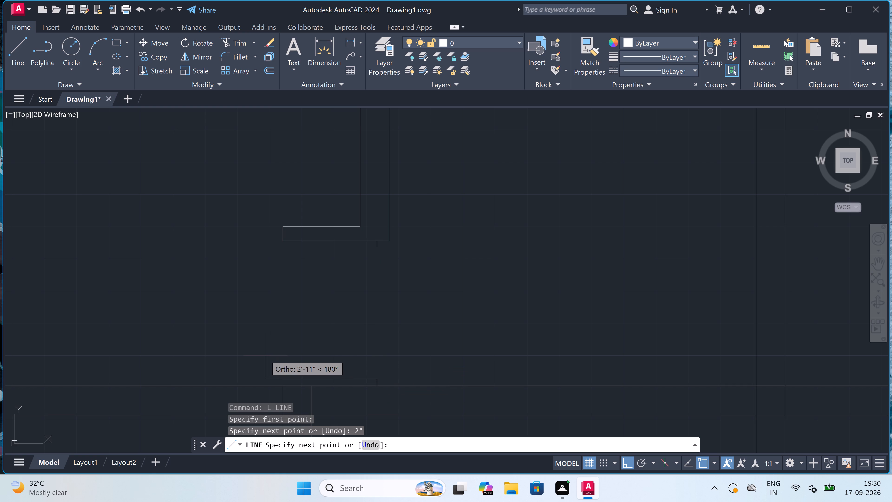
pyautogui.write("3'")
pyautogui.press('space')
pyautogui.press('Escape')
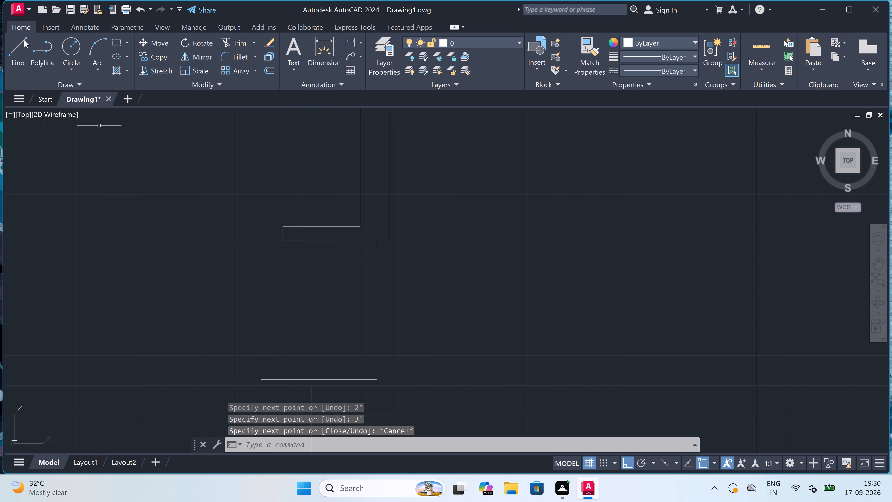
# Draw the door swing with a Start, End, Direction arc from the 3' door line's free end to the 2" stub, tangent straight up.
pyautogui.click(99, 63)
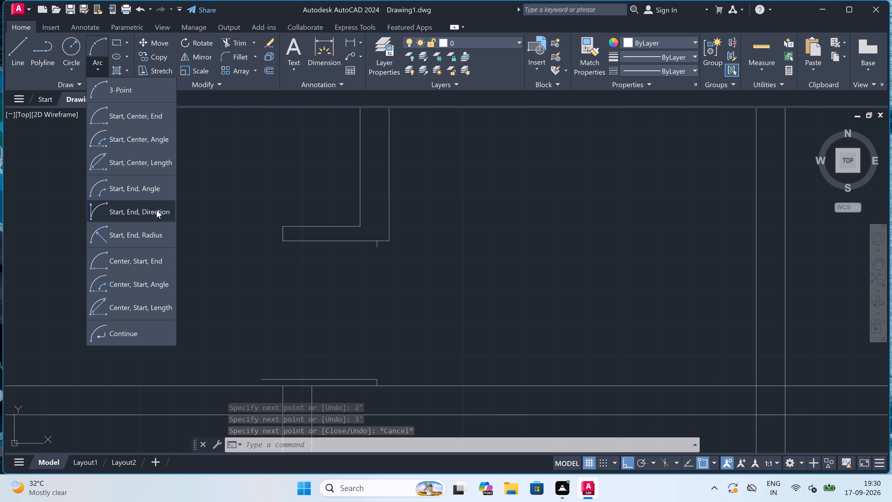
pyautogui.click(155, 208)
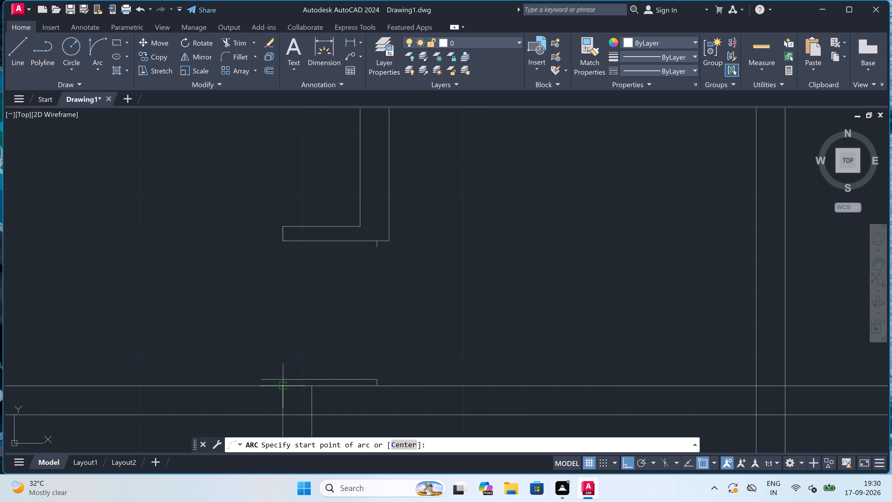
pyautogui.click(257, 377)
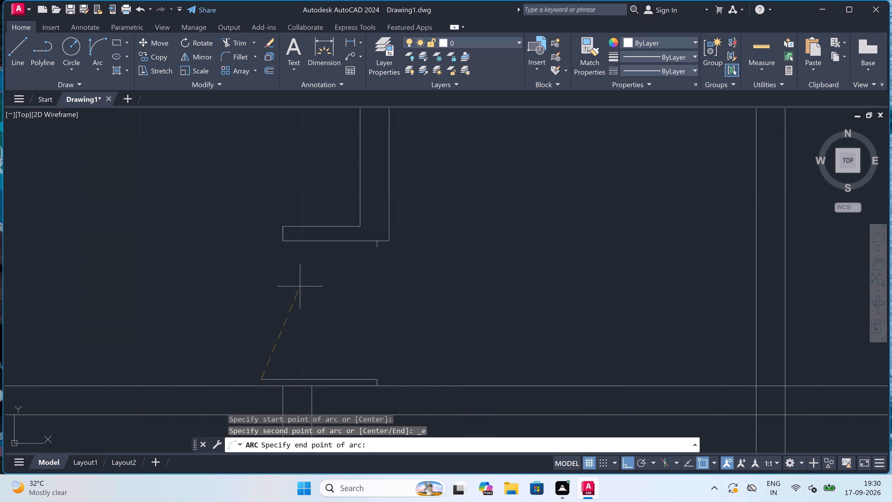
pyautogui.click(375, 248)
pyautogui.click(250, 270)
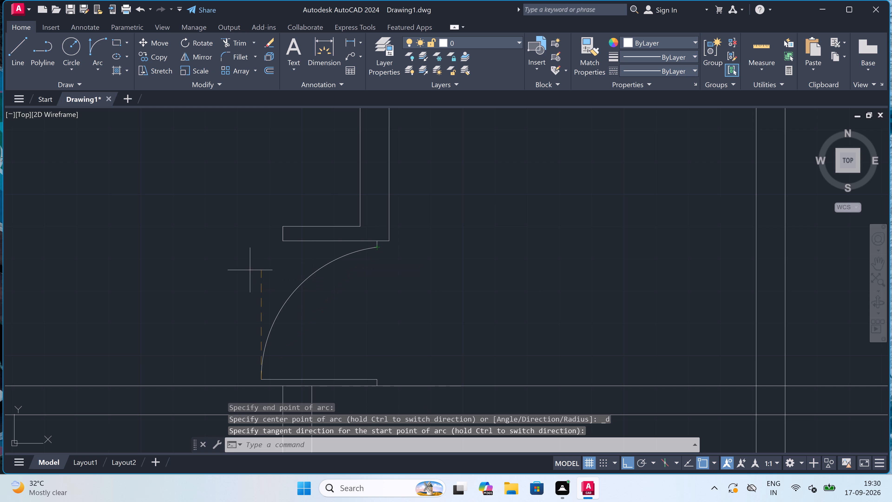
# Trim the inner wall lines crossing inside the floor plan's top-left wall corner.
pyautogui.scroll(-4, 250, 269)
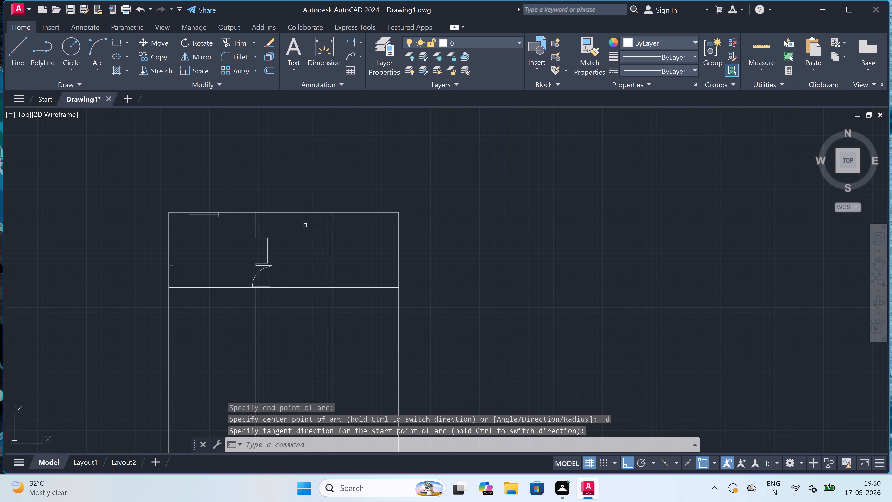
pyautogui.scroll(3, 280, 206)
pyautogui.scroll(-5, 280, 206)
pyautogui.scroll(4, 237, 211)
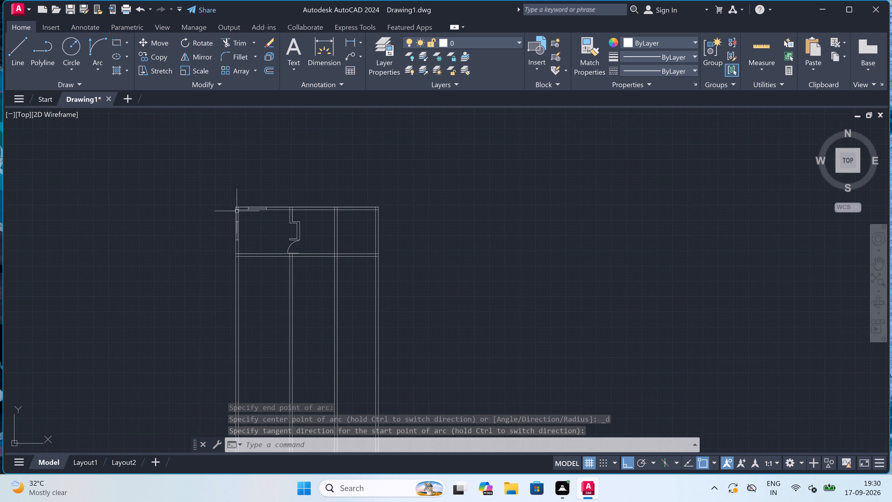
pyautogui.scroll(3, 253, 199)
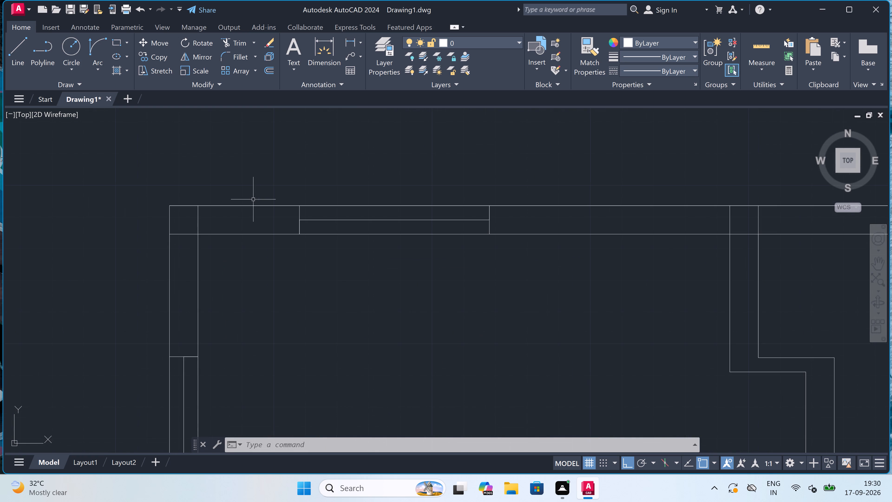
pyautogui.press('Escape')
pyautogui.write('tr')
pyautogui.press('space')
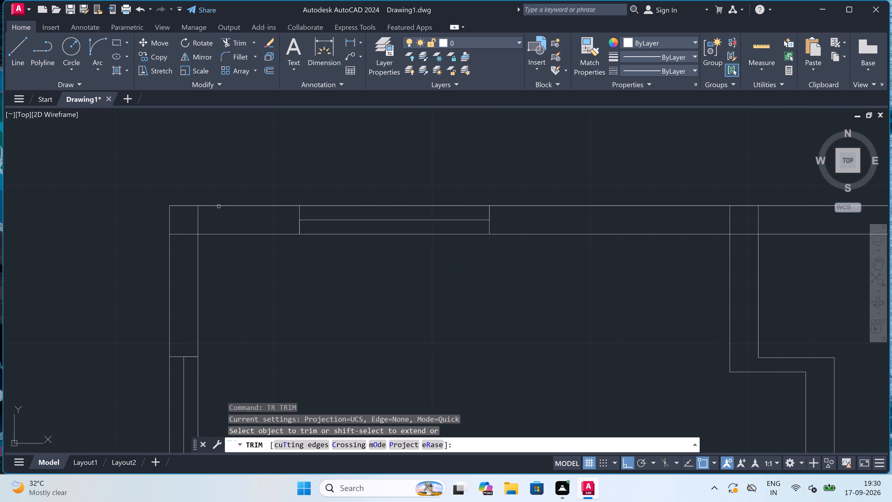
pyautogui.scroll(1, 209, 212)
pyautogui.click(200, 217)
pyautogui.click(178, 223)
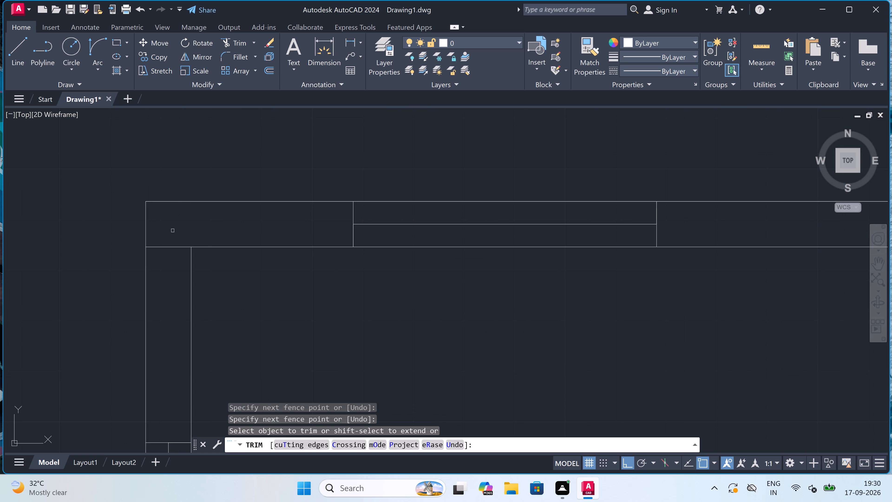
pyautogui.moveTo(157, 258); pyautogui.dragTo(157, 256)
pyautogui.click(158, 236)
# Trim the first partition's lines inside the top wall and the top wall's inner line between them, opening the junction.
pyautogui.scroll(-6, 158, 236)
pyautogui.scroll(4, 253, 230)
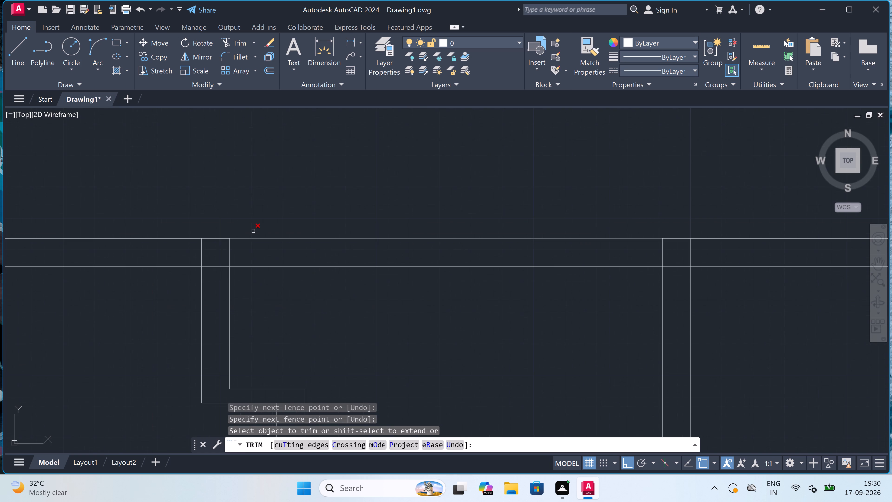
pyautogui.click(175, 256)
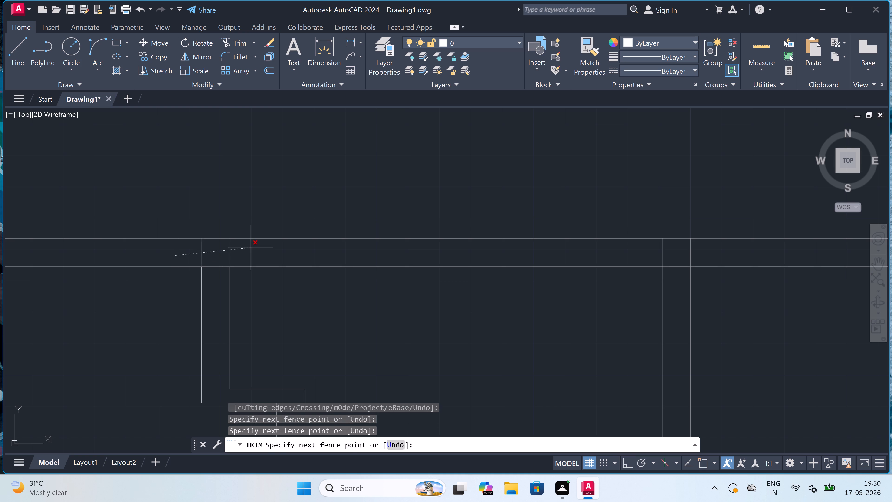
pyautogui.click(251, 248)
pyautogui.click(218, 269)
pyautogui.click(216, 259)
pyautogui.press('Escape')
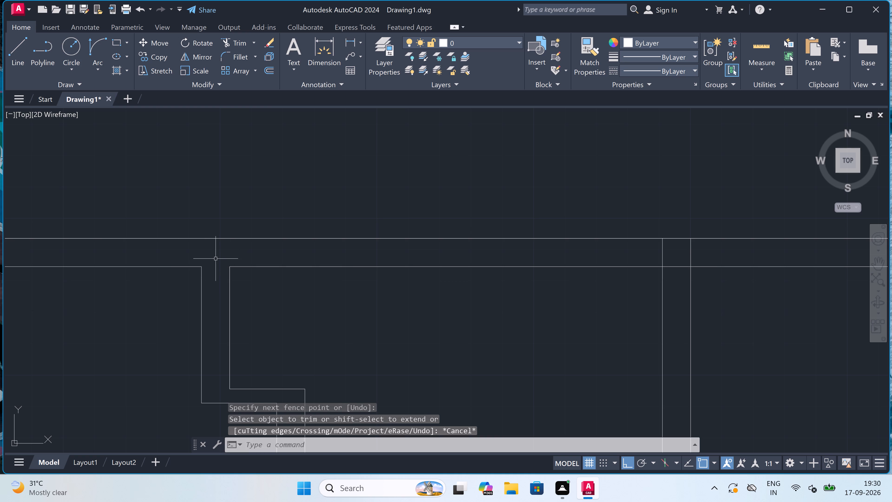
# Draw a 5' window in the second room's top wall, with a jamb line at each end and a centre line between.
pyautogui.write('l')
pyautogui.press('space')
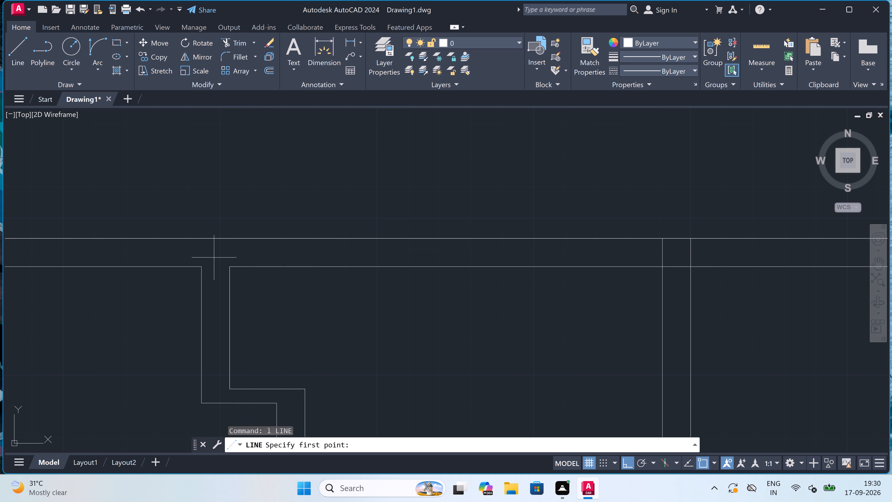
pyautogui.click(340, 239)
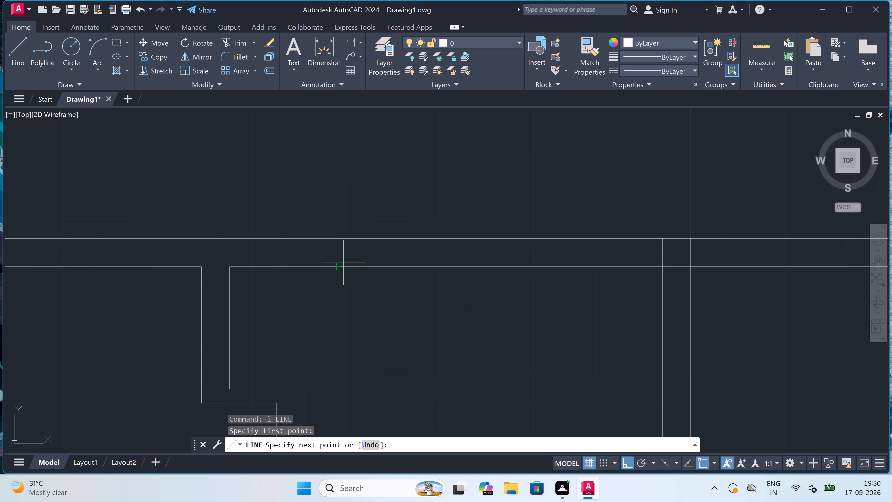
pyautogui.click(341, 269)
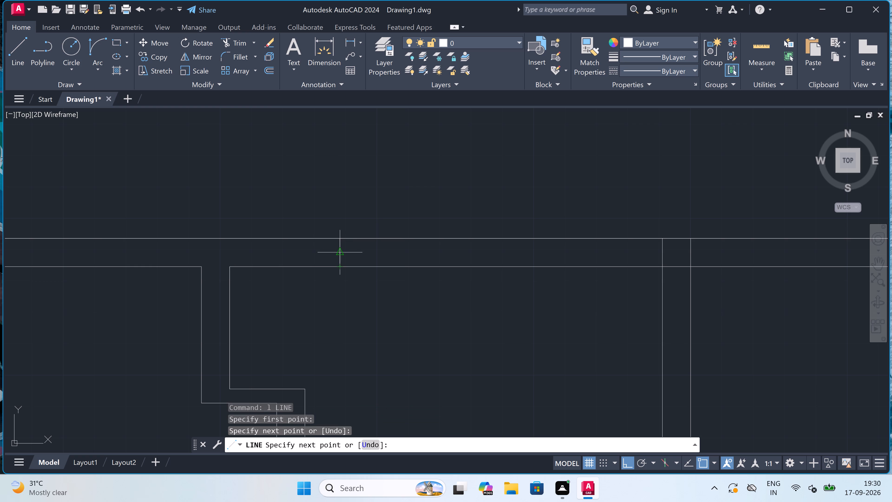
pyautogui.click(340, 253)
pyautogui.write("5'")
pyautogui.press('space')
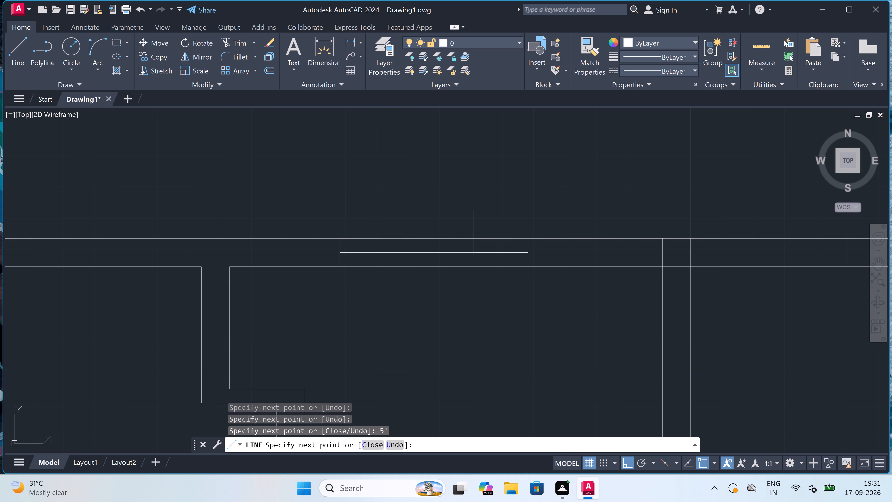
pyautogui.click(526, 237)
pyautogui.doubleClick(531, 266)
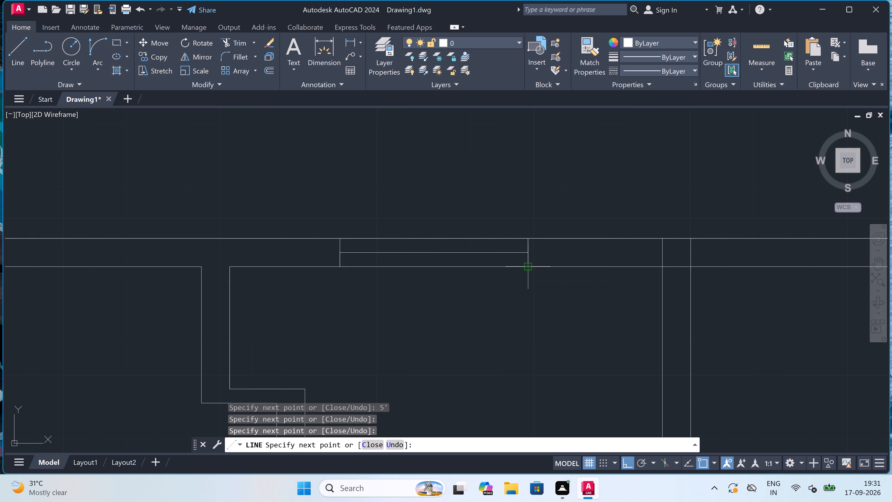
pyautogui.press('Escape')
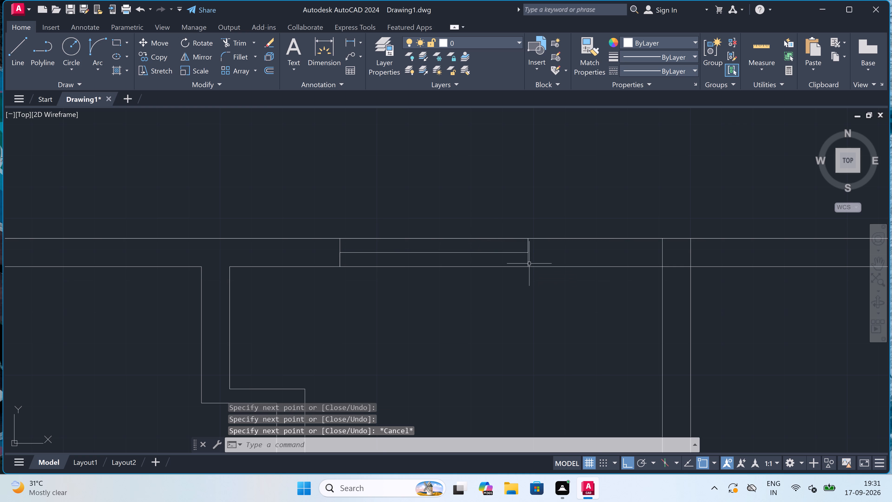
# Draw a 5' window in the third room's top wall, with jamb lines across the wall and a centre line from the jamb midpoint.
pyautogui.scroll(-6, 510, 251)
pyautogui.scroll(4, 546, 248)
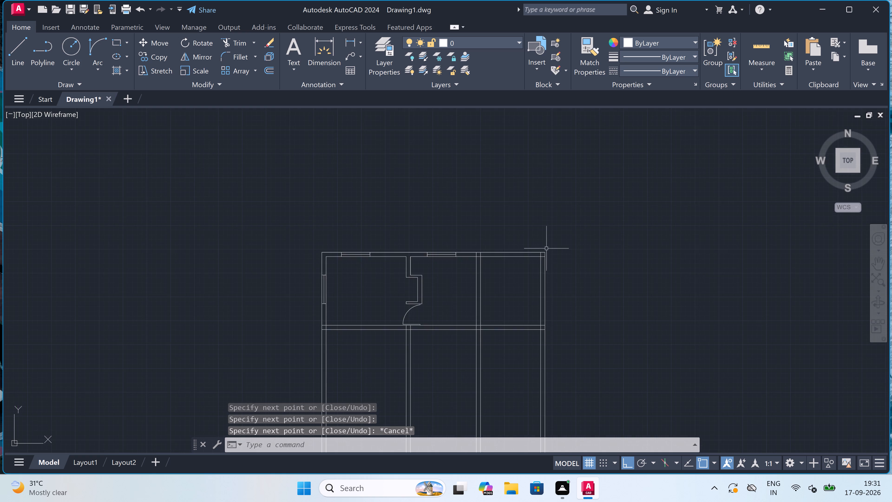
pyautogui.press('space')
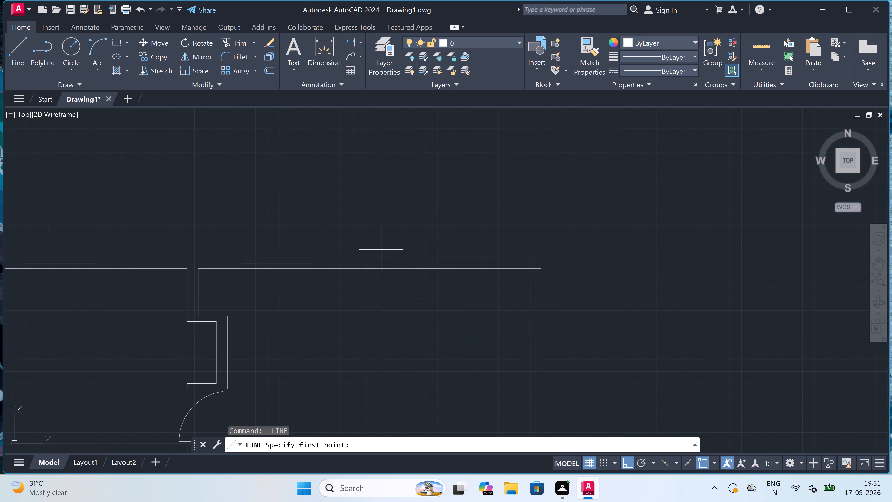
pyautogui.click(421, 259)
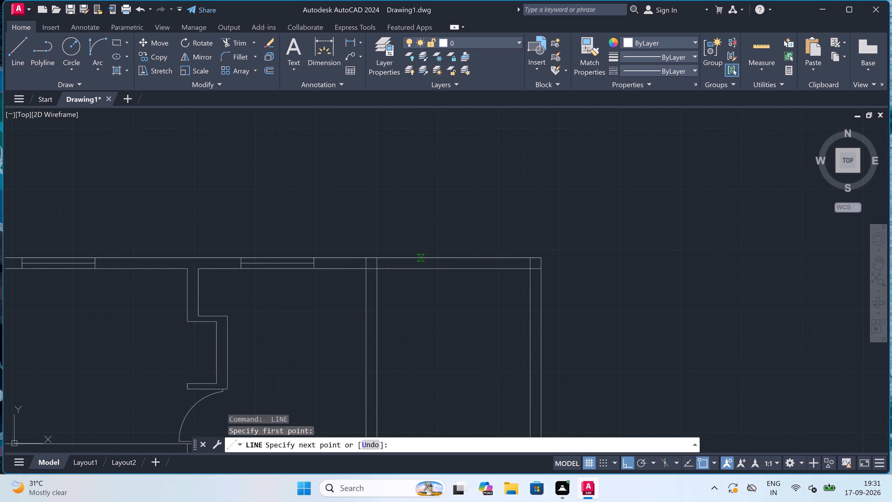
pyautogui.click(419, 271)
pyautogui.scroll(2, 419, 265)
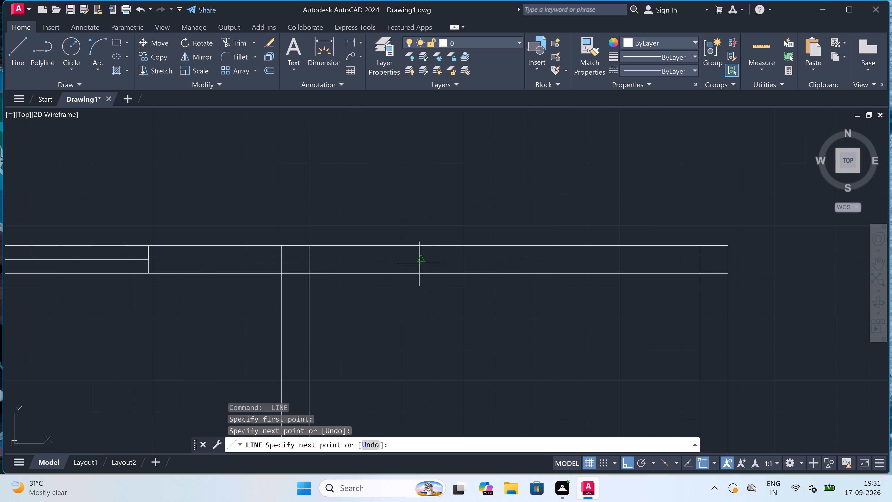
pyautogui.moveTo(420, 261); pyautogui.dragTo(424, 259)
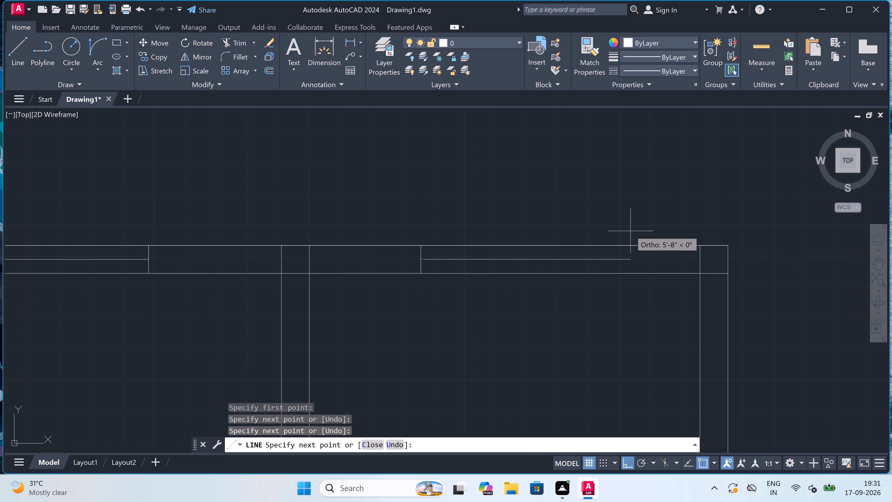
pyautogui.press('4')
pyautogui.press('BackSpace')
pyautogui.write("5'")
pyautogui.press('space')
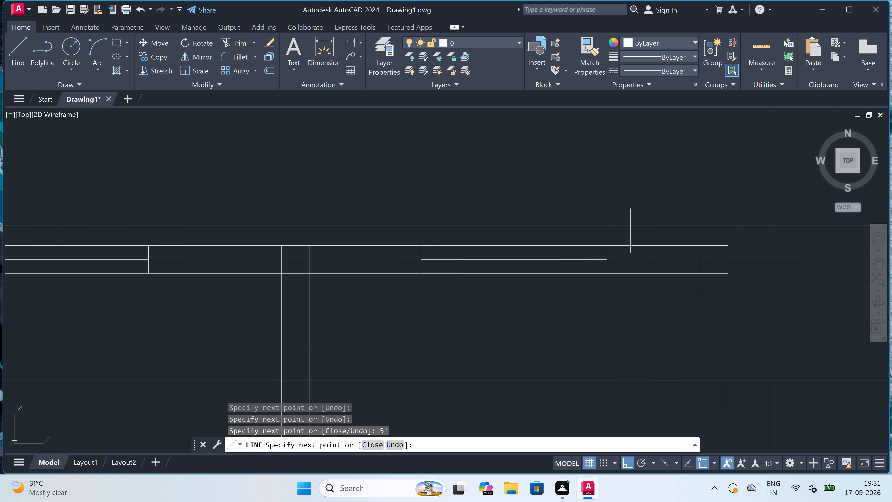
pyautogui.click(607, 243)
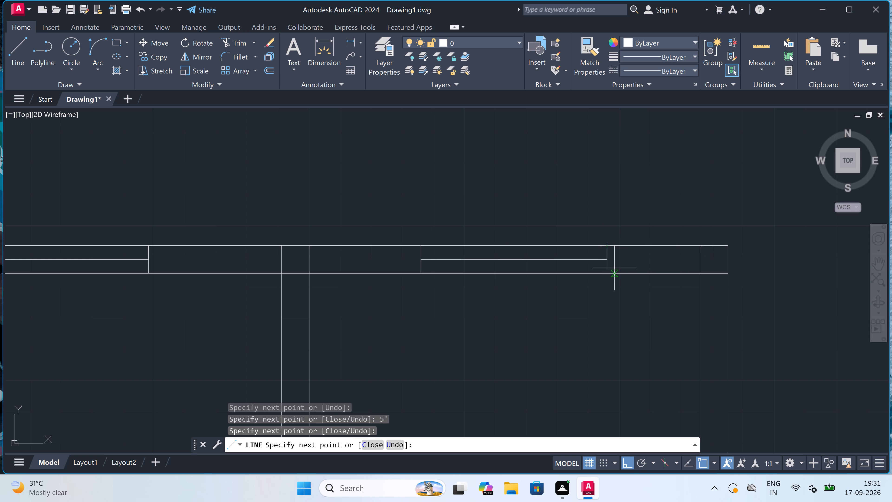
pyautogui.click(606, 274)
pyautogui.press('Escape')
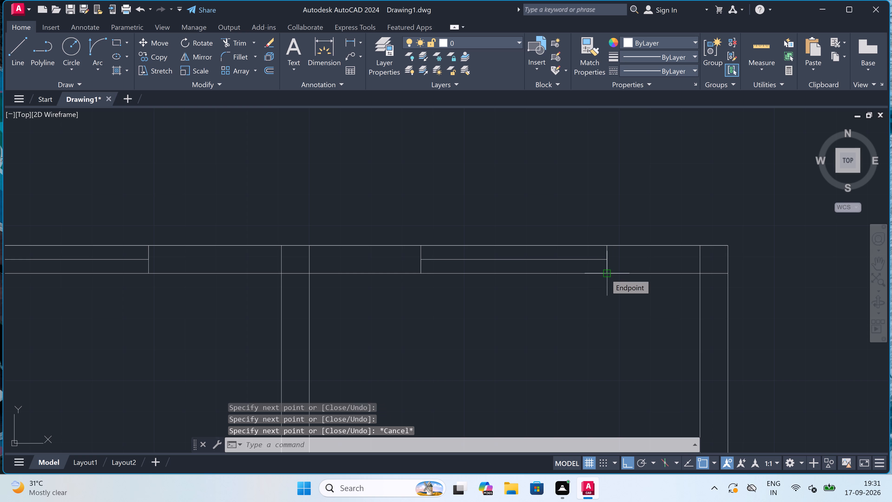
# Trim the second partition's lines inside the top wall and the top wall's inner line between them.
pyautogui.scroll(-3, 552, 244)
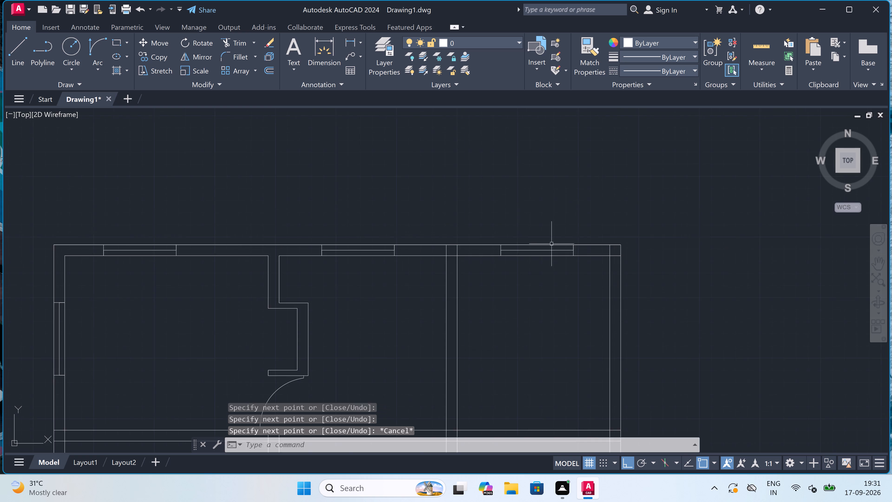
pyautogui.scroll(-1, 551, 244)
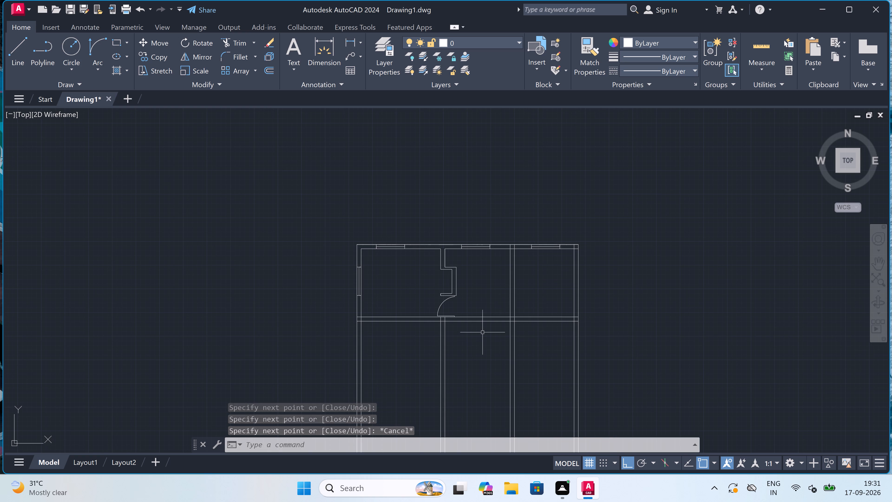
pyautogui.scroll(3, 519, 302)
pyautogui.scroll(-1, 519, 302)
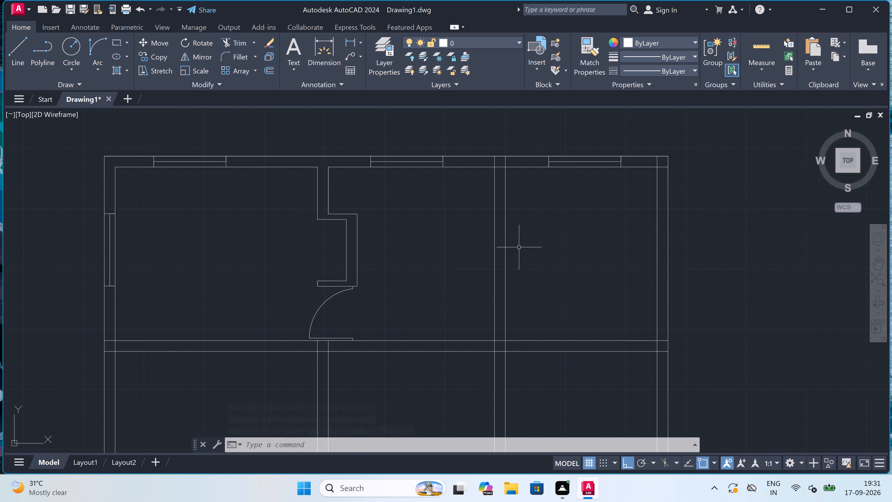
pyautogui.write('tr')
pyautogui.press('space')
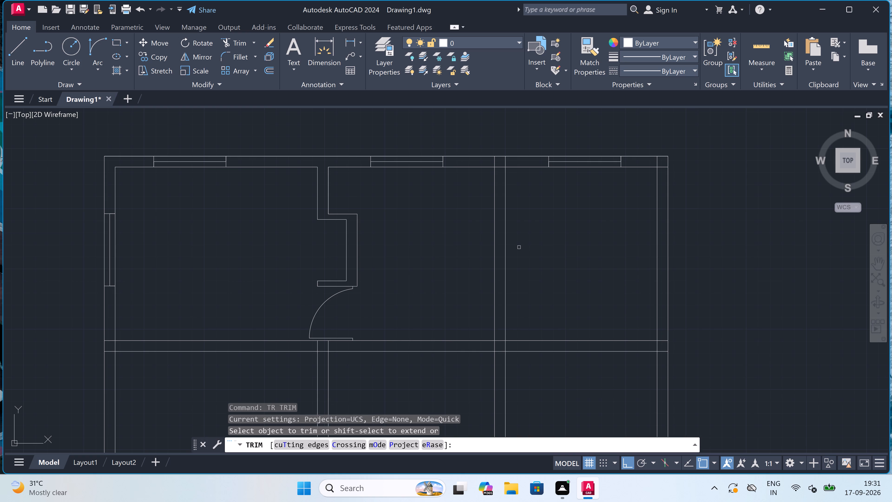
pyautogui.doubleClick(504, 163)
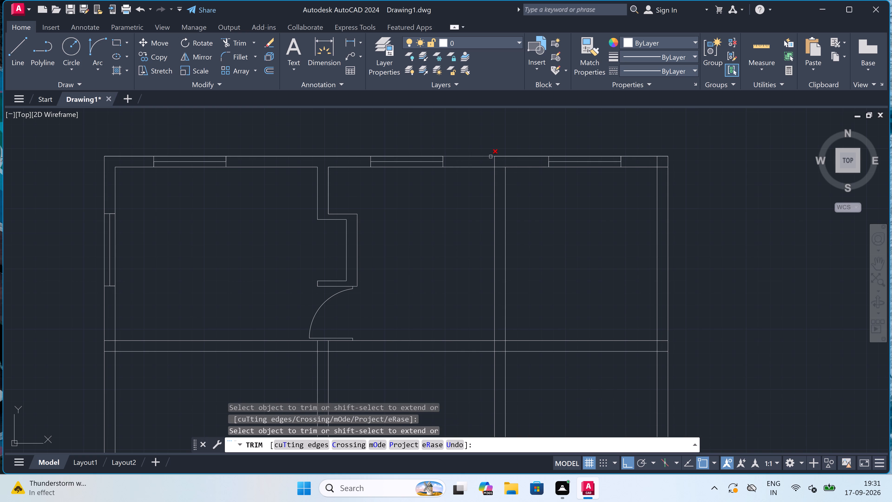
pyautogui.click(491, 158)
pyautogui.click(496, 159)
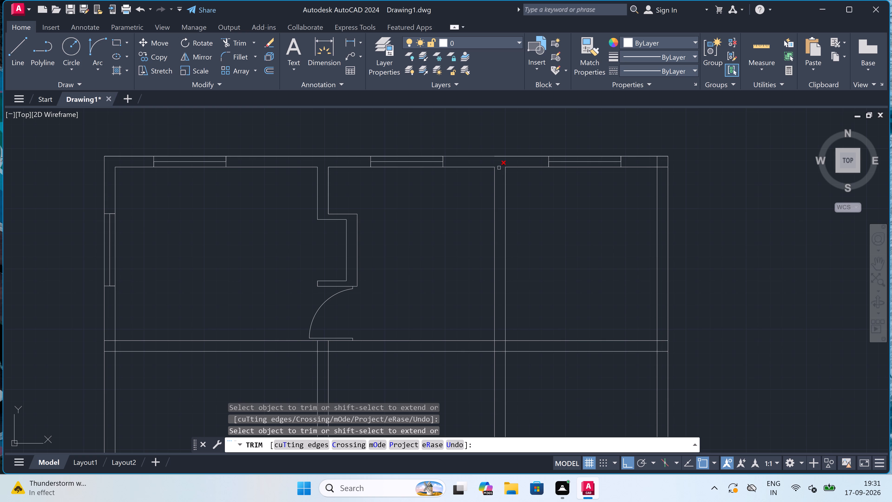
pyautogui.click(499, 168)
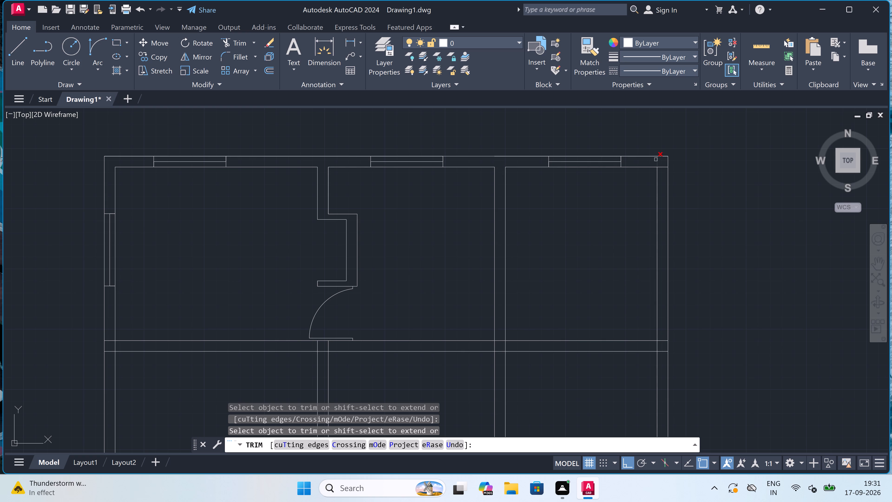
# Trim the right outer wall's and top wall's inner lines where they overrun each other at the top-right corner.
pyautogui.click(656, 159)
pyautogui.doubleClick(661, 167)
# Trim the ends of the horizontal cross wall's two lines that run inside the right outer wall.
pyautogui.click(665, 356)
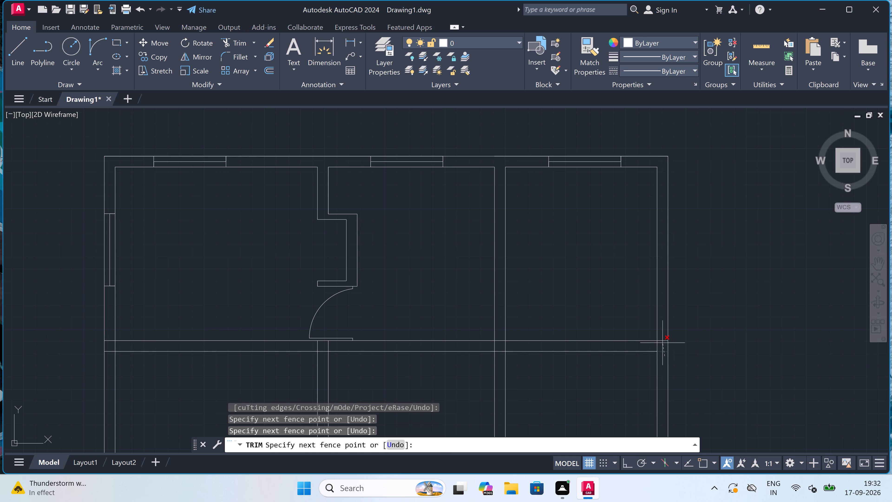
pyautogui.click(662, 343)
pyautogui.doubleClick(662, 339)
pyautogui.doubleClick(661, 345)
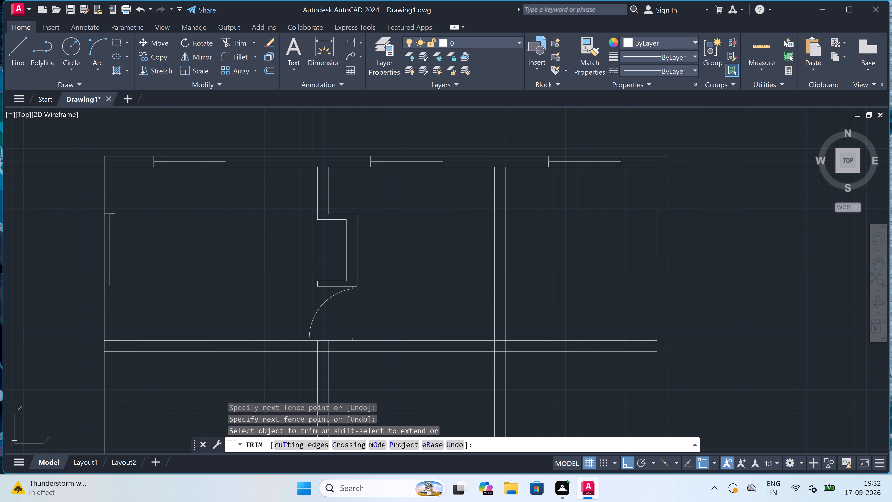
# Trim the right wall's inner line and second partition's lines inside the cross wall, plus the cross wall's upper line between the partition faces.
pyautogui.scroll(1, 663, 344)
pyautogui.click(663, 344)
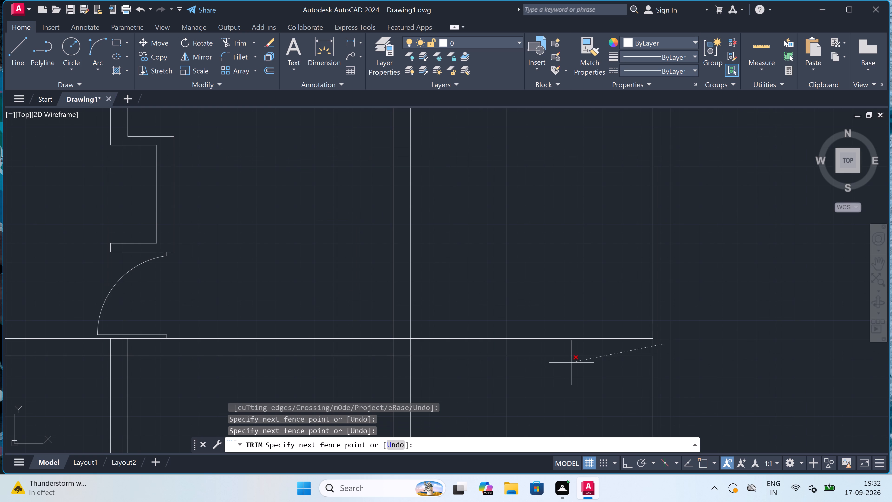
pyautogui.scroll(-1, 571, 363)
pyautogui.scroll(1, 439, 351)
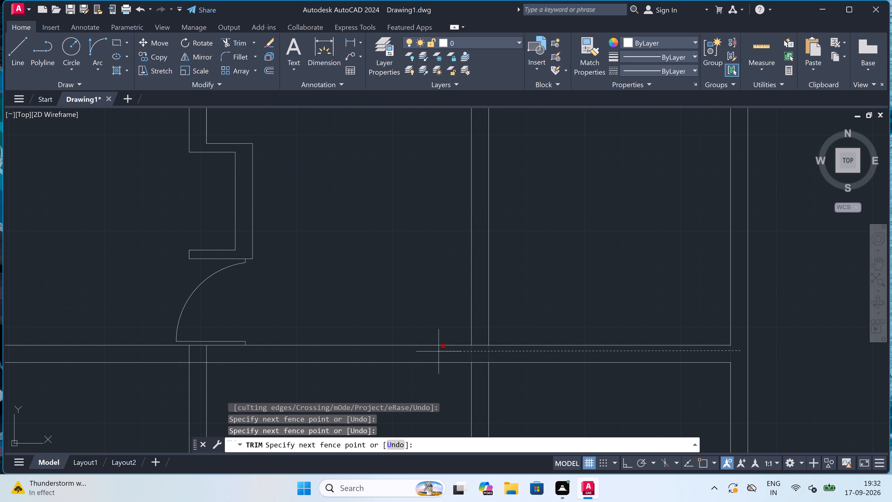
pyautogui.click(439, 351)
pyautogui.scroll(-2, 498, 352)
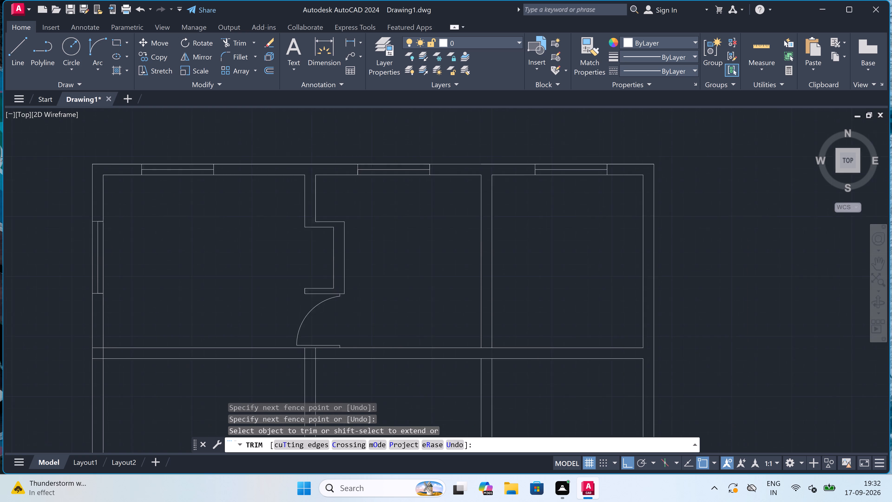
pyautogui.scroll(3, 493, 354)
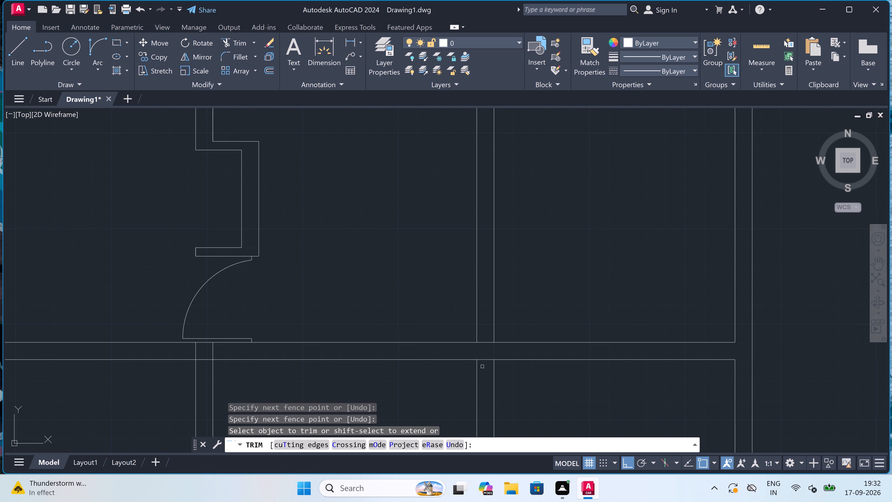
pyautogui.scroll(-4, 487, 350)
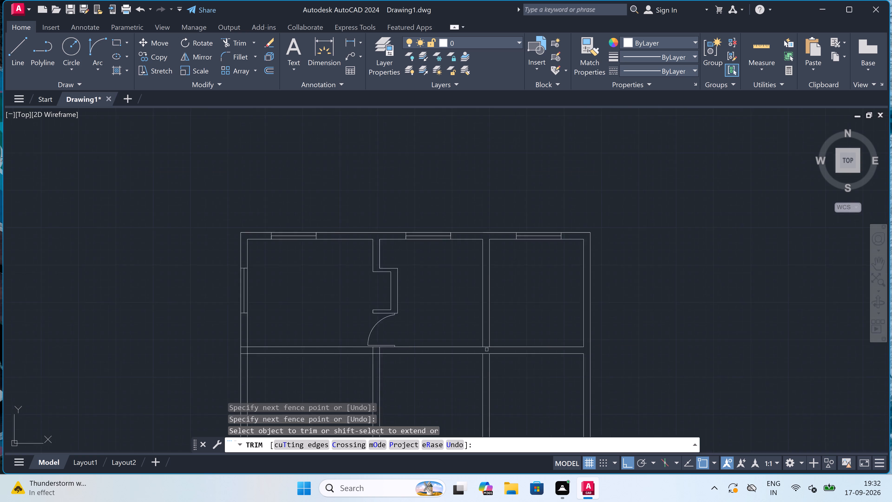
pyautogui.scroll(4, 487, 349)
pyautogui.click(480, 347)
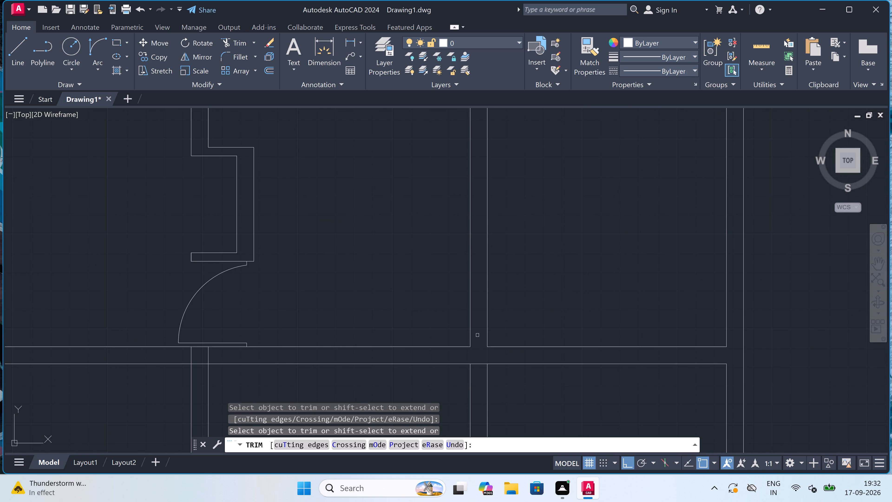
# Trim the first partition's two lines inside the horizontal cross wall below the door.
pyautogui.scroll(-4, 477, 335)
pyautogui.scroll(4, 441, 339)
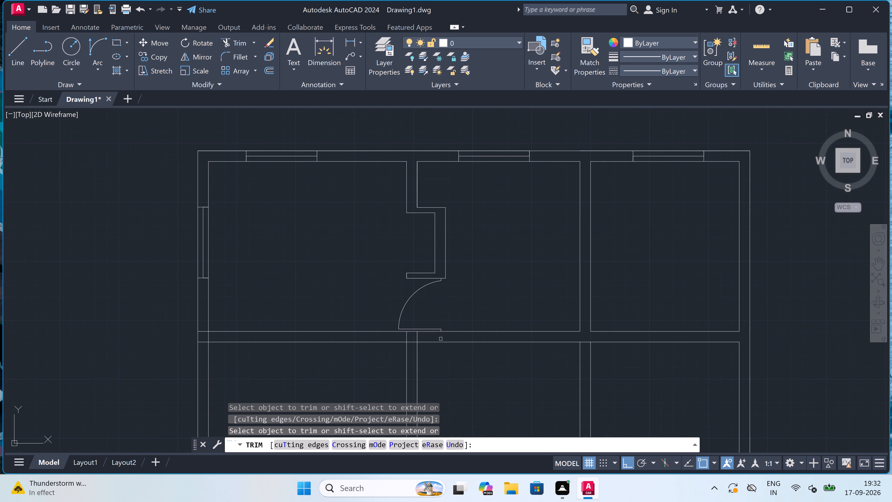
pyautogui.scroll(2, 416, 339)
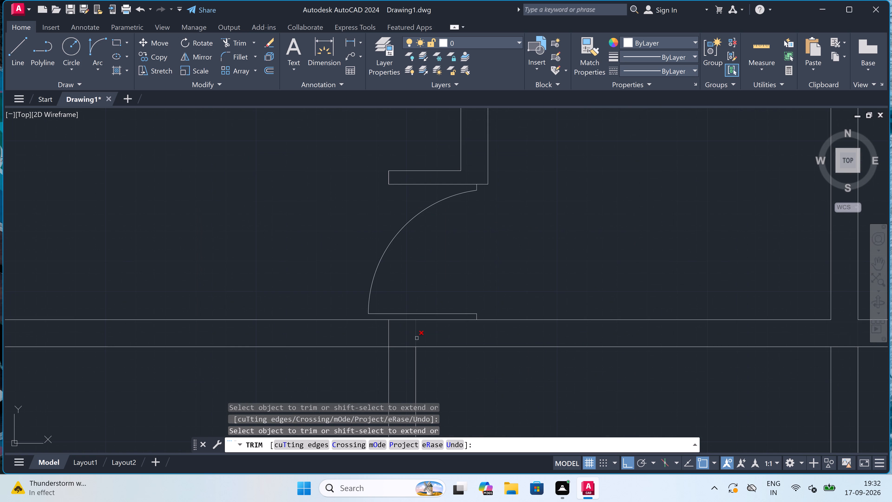
pyautogui.click(395, 336)
pyautogui.click(353, 340)
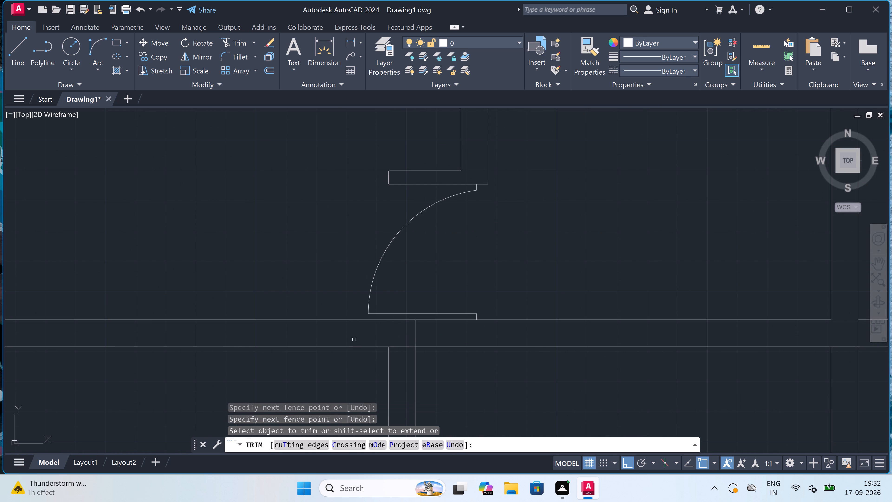
pyautogui.scroll(-3, 354, 340)
pyautogui.scroll(3, 361, 339)
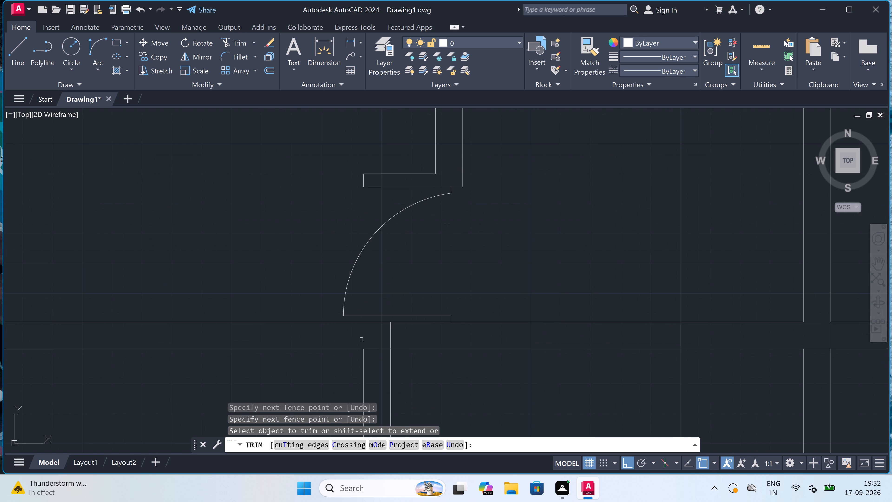
pyautogui.moveTo(361, 339); pyautogui.dragTo(364, 339)
pyautogui.click(410, 338)
# Draw a line across the horizontal cross wall, in line with the stepped recess's outer face.
pyautogui.press('Escape')
pyautogui.write('l')
pyautogui.press('space')
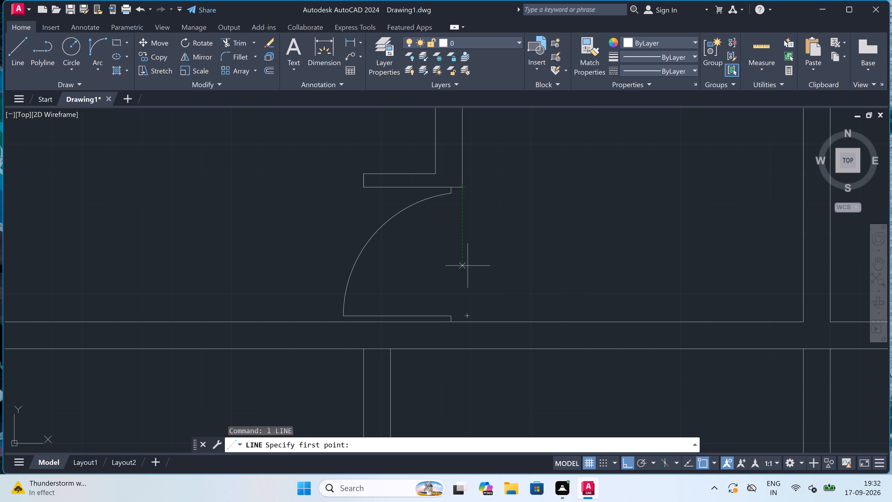
pyautogui.moveTo(463, 321); pyautogui.dragTo(463, 323)
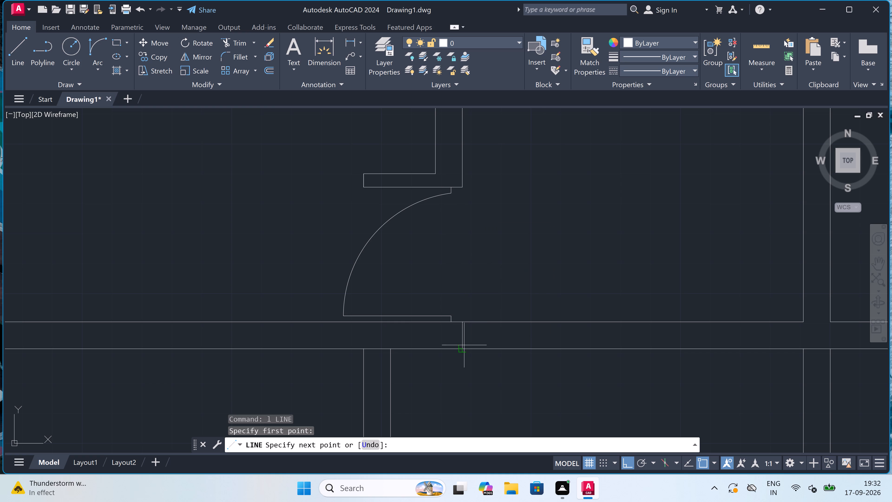
pyautogui.click(463, 350)
pyautogui.press('Escape')
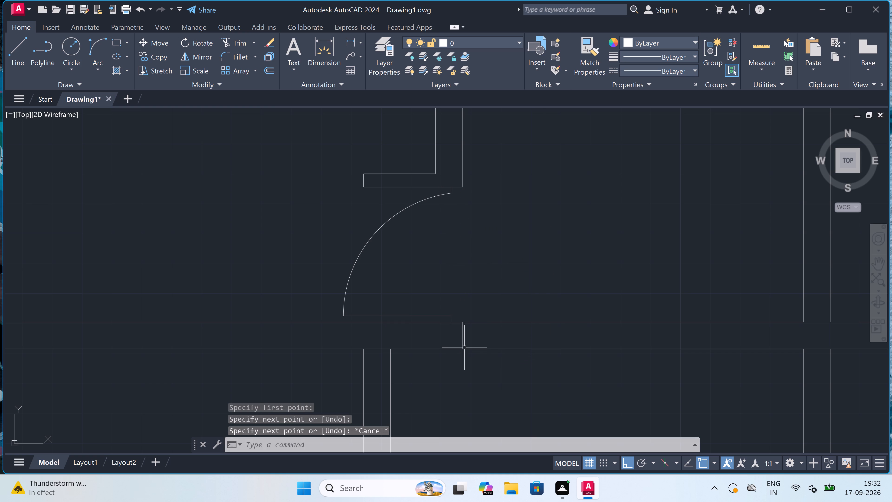
# Draw a line across the second partition's base from right to left face, continuing down across the cross wall.
pyautogui.scroll(-6, 434, 262)
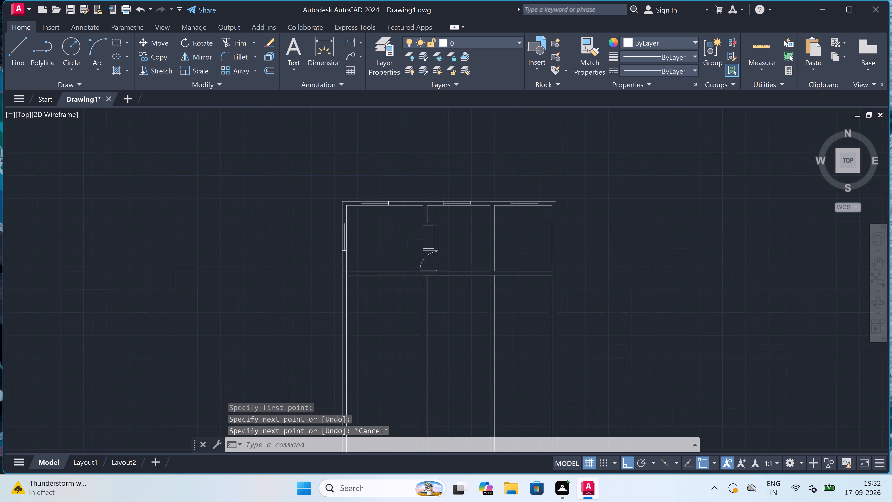
pyautogui.scroll(4, 474, 256)
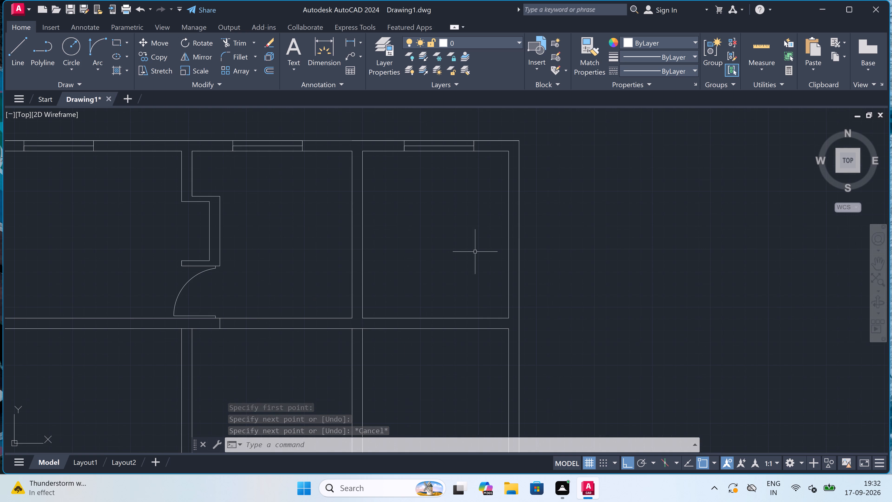
pyautogui.press('space')
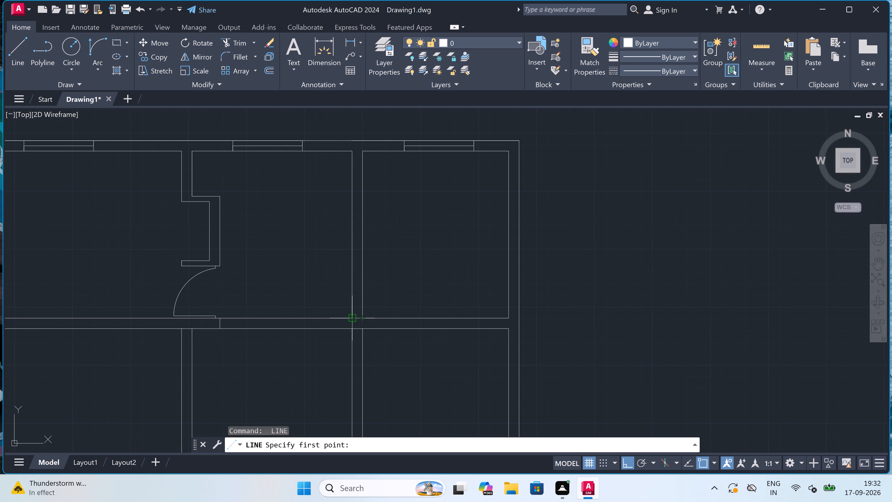
pyautogui.scroll(1, 354, 319)
pyautogui.click(365, 317)
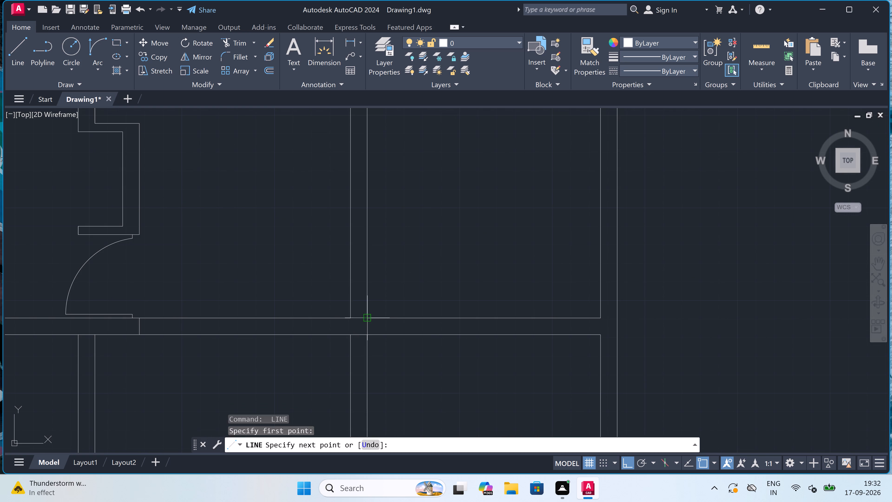
pyautogui.click(348, 316)
pyautogui.click(347, 337)
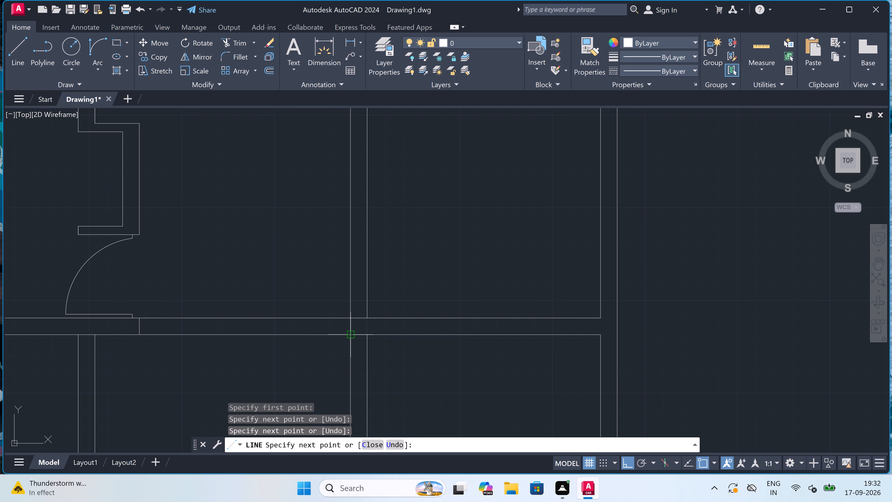
pyautogui.press('Escape')
# Draw a 2" stub upward from the midpoint of the second partition's base line, continuing with a 3' line into the third room.
pyautogui.press('space')
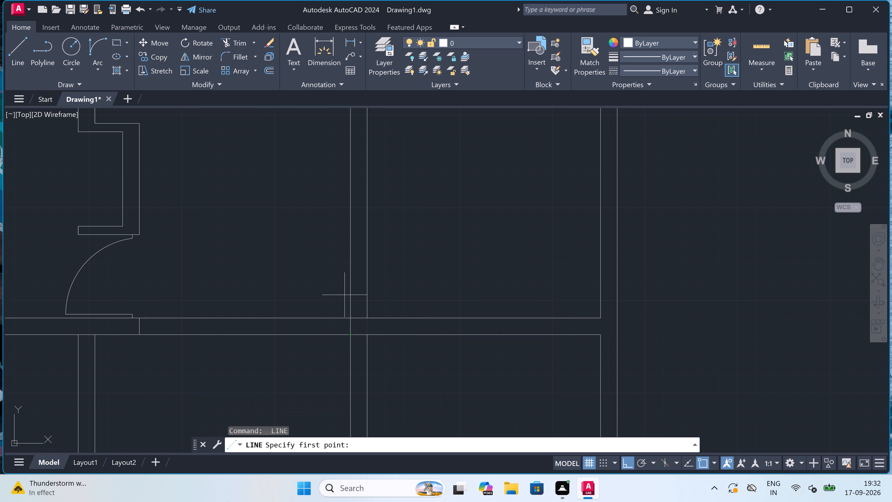
pyautogui.click(361, 320)
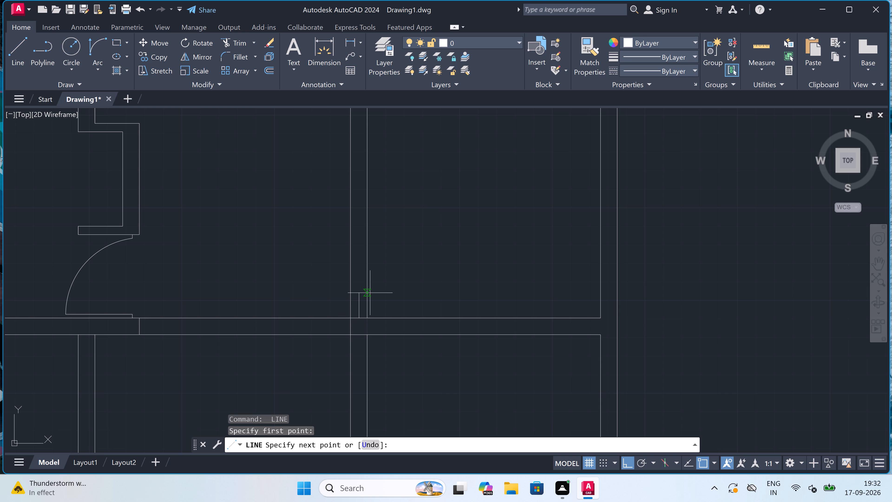
pyautogui.press('2')
pyautogui.write('"')
pyautogui.press('space')
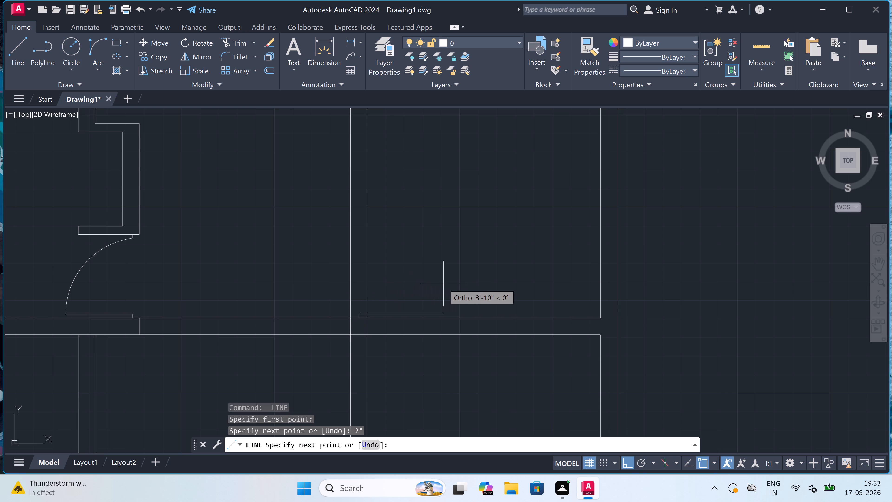
pyautogui.write("3'")
pyautogui.press('space')
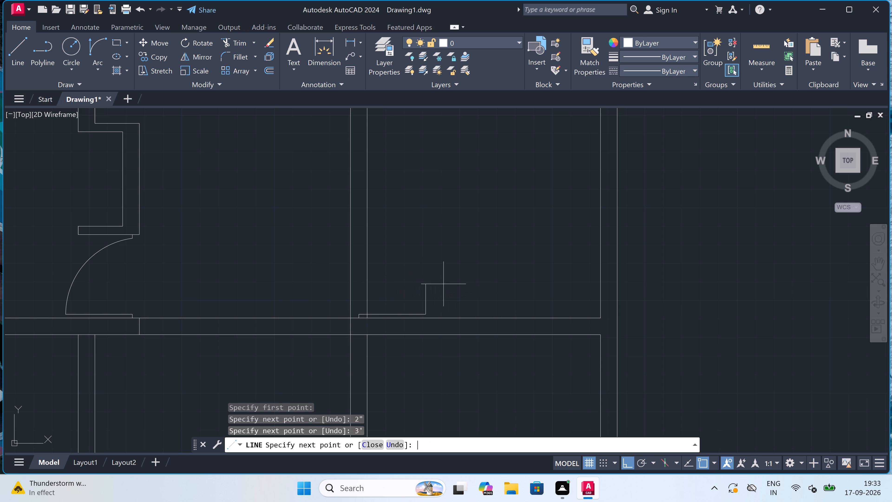
pyautogui.press('Escape')
# Draw a jamb line across the second partition level with the recess's lower edge, with a 2" stub down from its midpoint.
pyautogui.press('space')
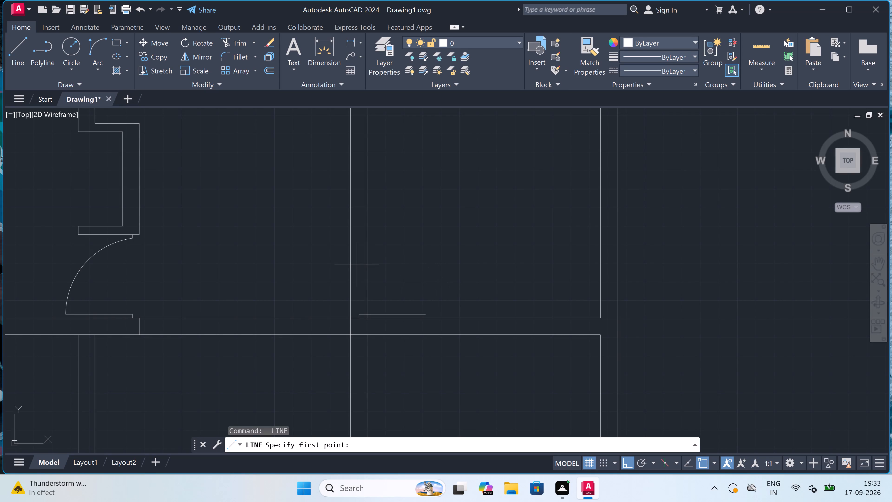
pyautogui.scroll(1, 354, 288)
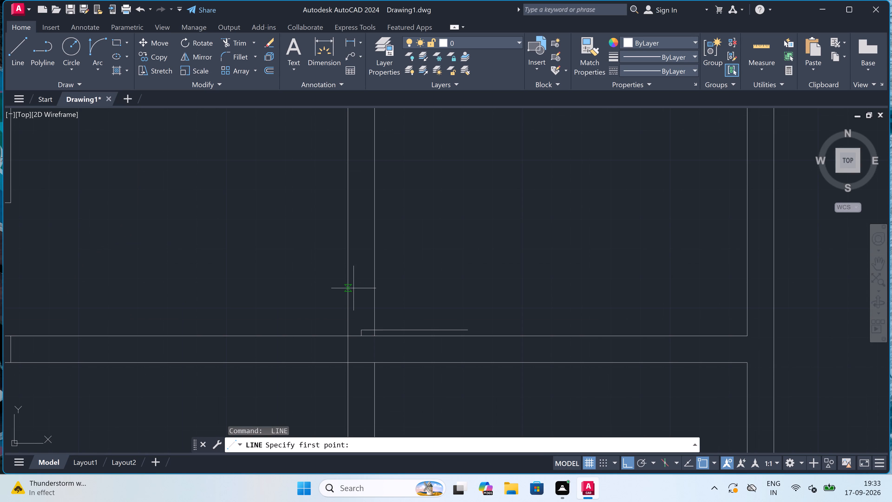
pyautogui.scroll(-1, 354, 288)
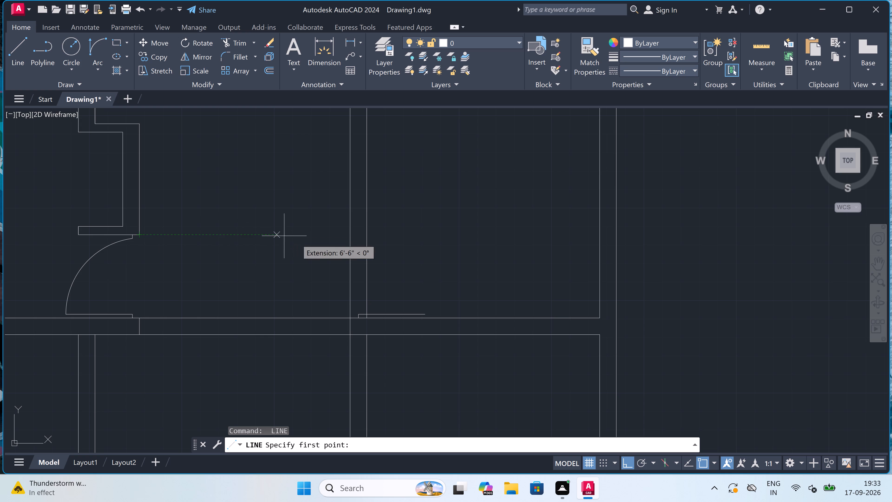
pyautogui.doubleClick(351, 236)
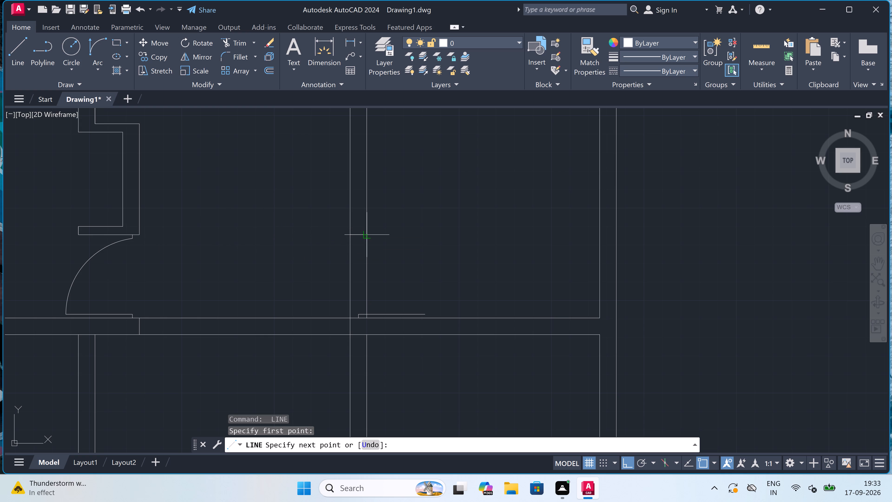
pyautogui.click(366, 233)
pyautogui.click(356, 235)
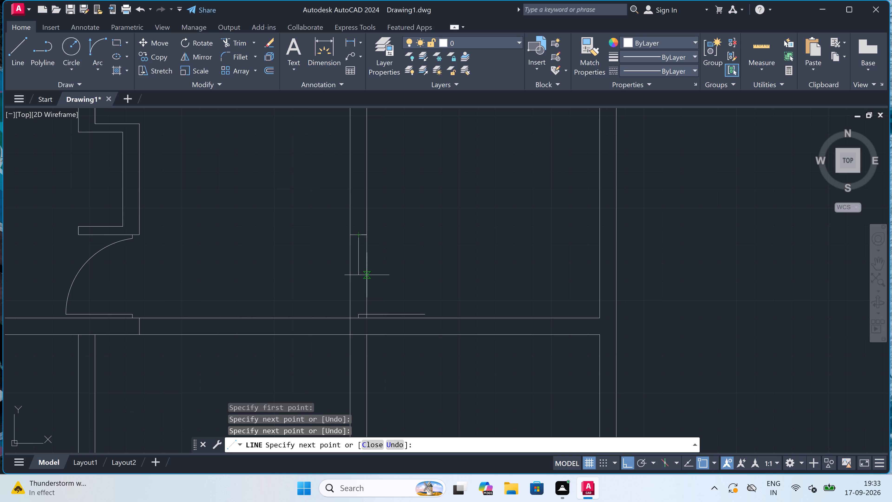
pyautogui.write('2"')
pyautogui.press('space')
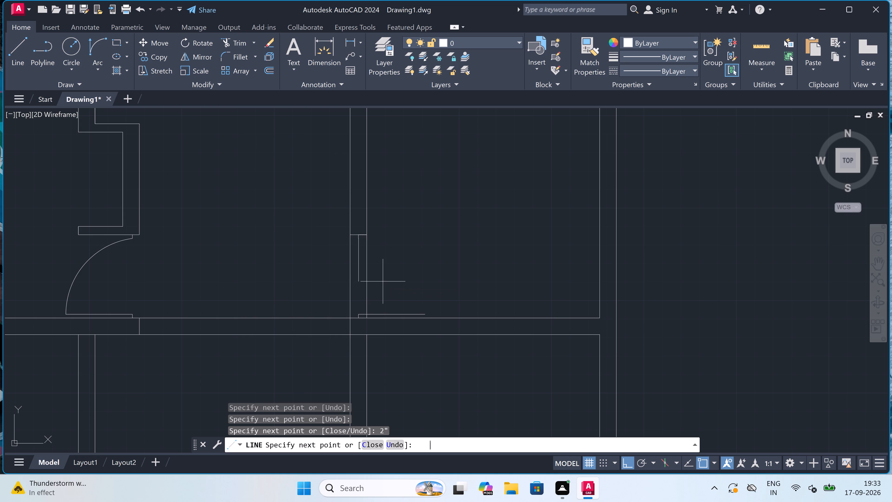
pyautogui.press('Escape')
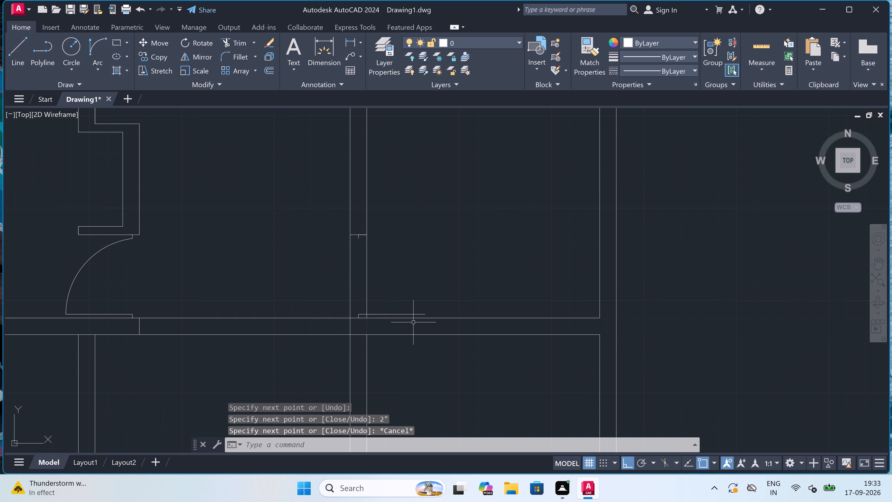
# Erase the 3' horizontal line at the second partition's base, keeping the 2" stub.
pyautogui.doubleClick(408, 313)
pyautogui.press('Delete')
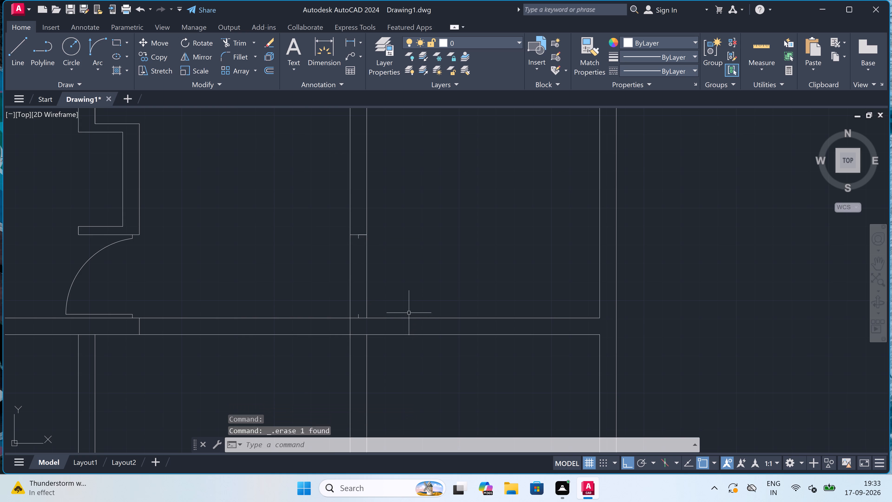
pyautogui.scroll(2, 395, 341)
# Draw a 3' door leaf line from the end of the second partition's lower stub into the third room.
pyautogui.scroll(-1, 393, 341)
pyautogui.press('l')
pyautogui.press('space')
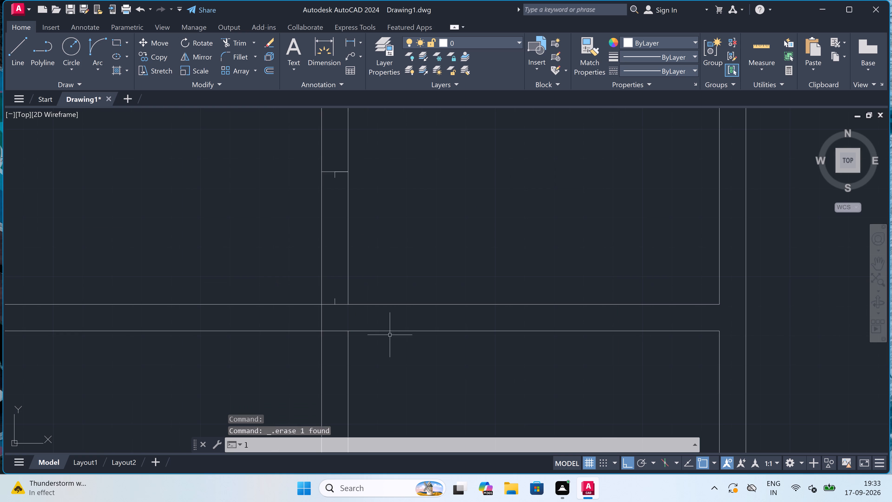
pyautogui.click(338, 296)
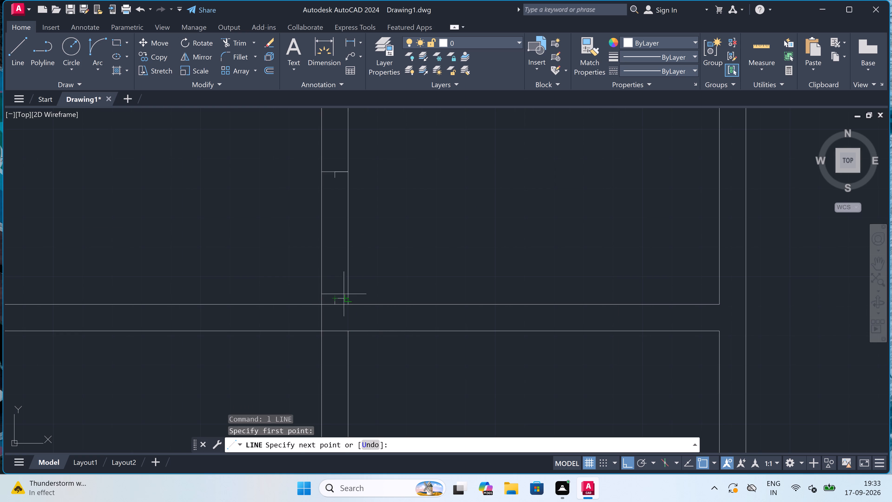
pyautogui.write("3'")
pyautogui.press('space')
pyautogui.press('Escape')
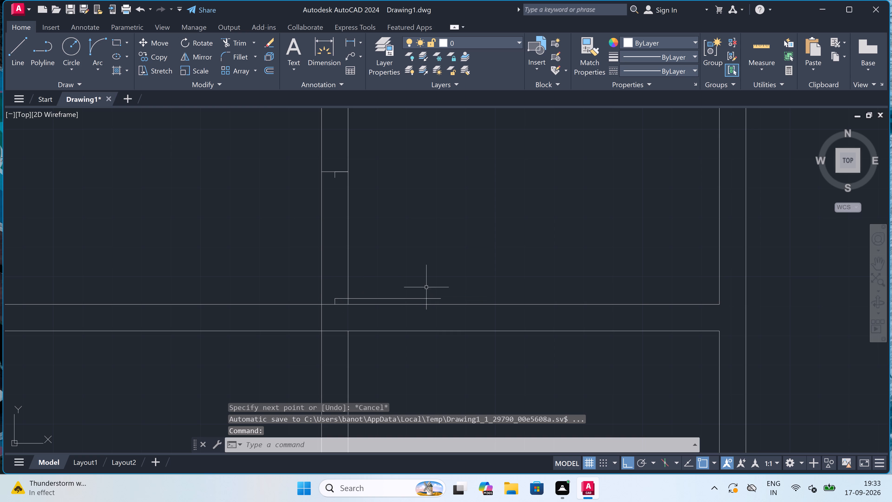
# Draw the door swing arc from the upper stub's end to the leaf's free end, bulging into the third room.
pyautogui.click(100, 37)
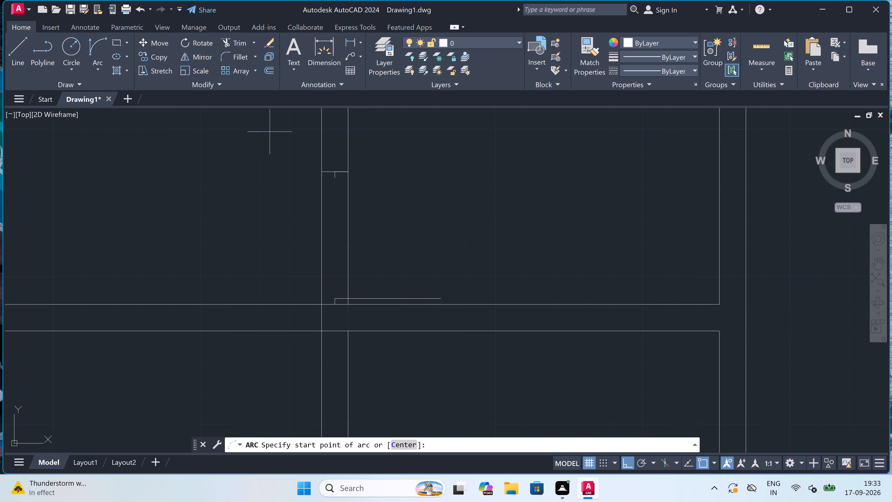
pyautogui.click(335, 178)
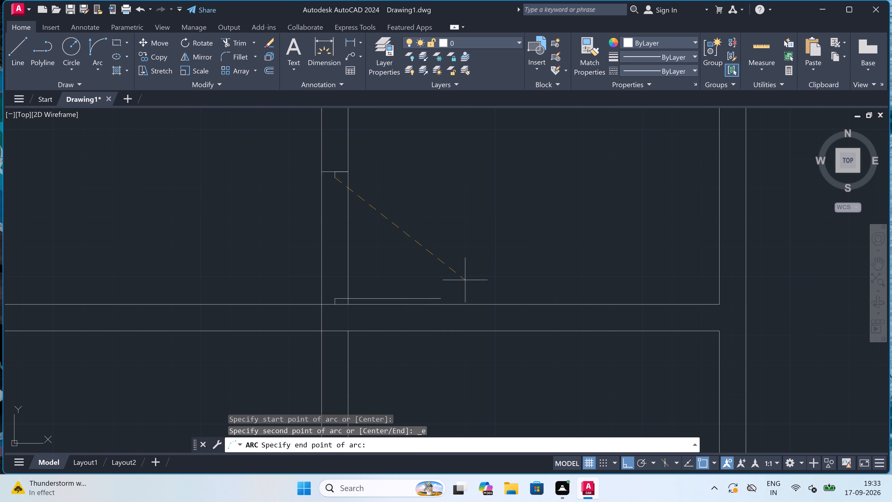
pyautogui.click(442, 297)
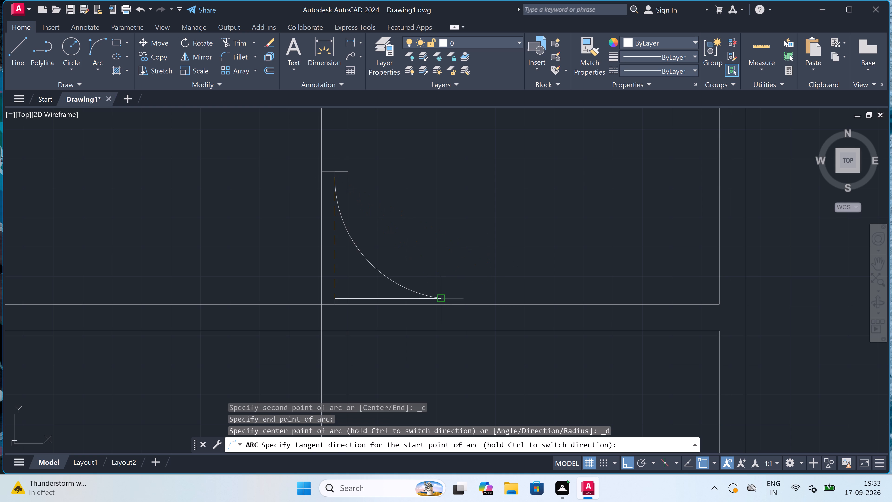
pyautogui.click(480, 239)
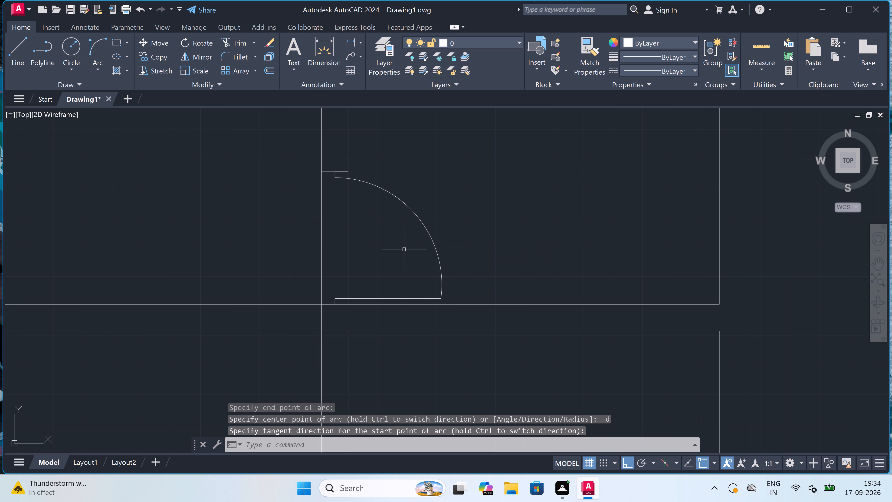
# Trim both faces of the second partition across the new door opening.
pyautogui.press('t')
pyautogui.press('r')
pyautogui.press('space')
pyautogui.click(381, 255)
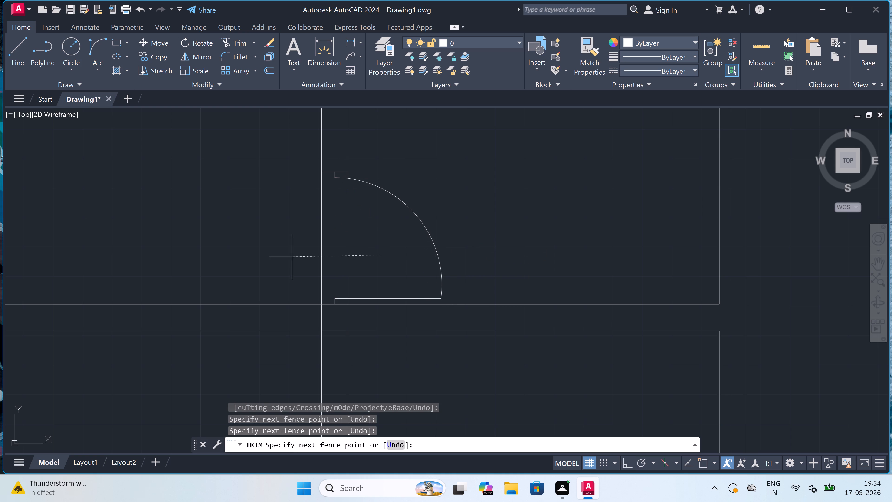
pyautogui.click(288, 258)
# Trim the cross wall's lower face line between the two faces of the second partition.
pyautogui.scroll(-5, 288, 257)
pyautogui.scroll(3, 274, 259)
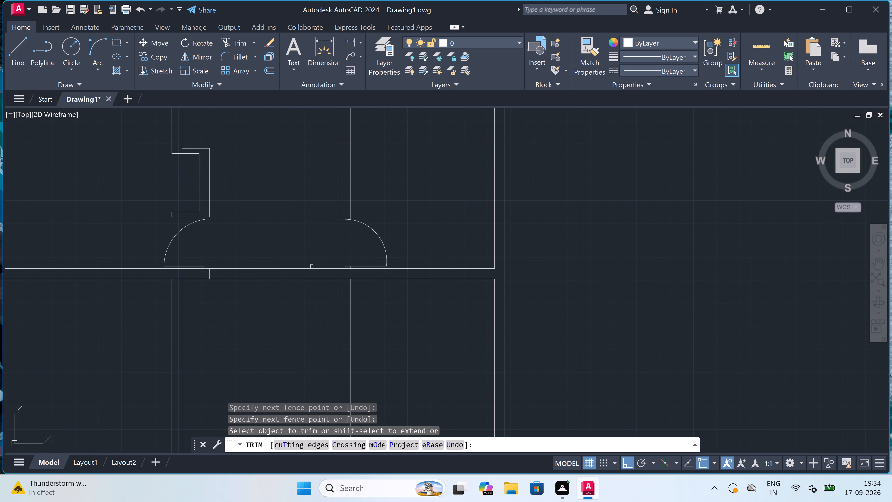
pyautogui.scroll(2, 359, 280)
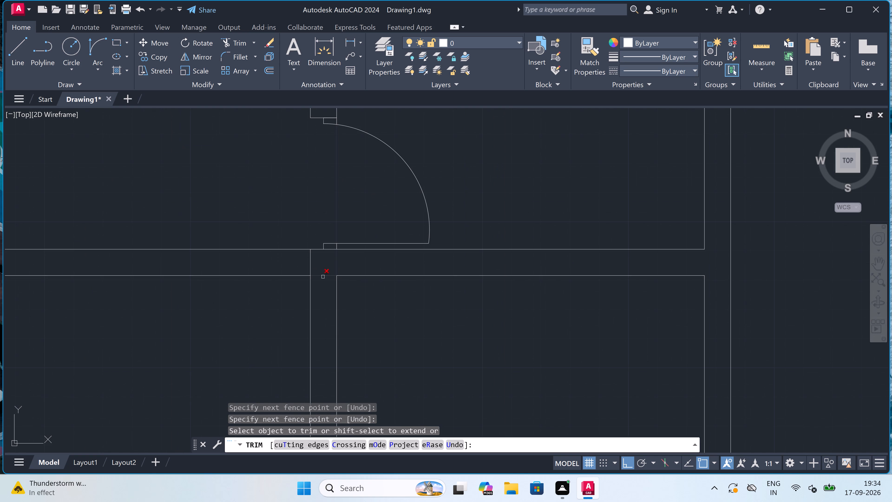
pyautogui.click(321, 275)
pyautogui.scroll(-5, 321, 274)
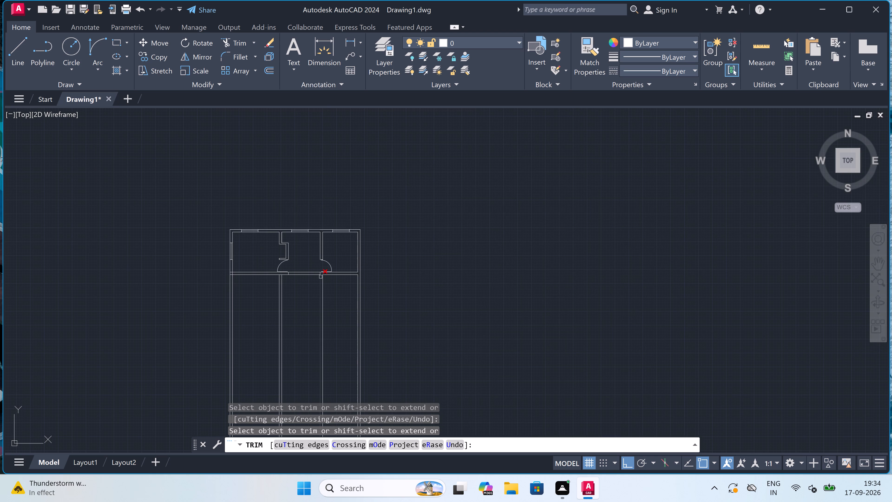
pyautogui.press('Escape')
# Offset the cross wall's lower face in the third bay 11'6" downward.
pyautogui.scroll(2, 321, 274)
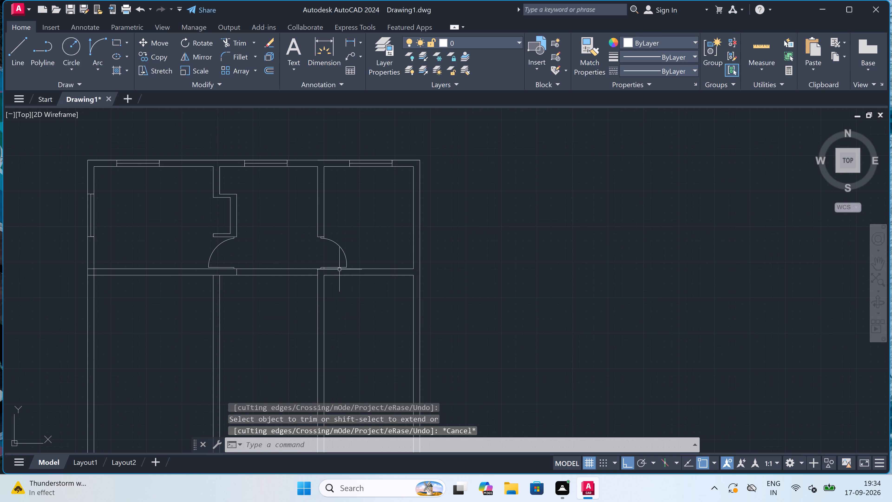
pyautogui.press('o')
pyautogui.press('space')
pyautogui.moveTo(356, 276); pyautogui.dragTo(358, 283)
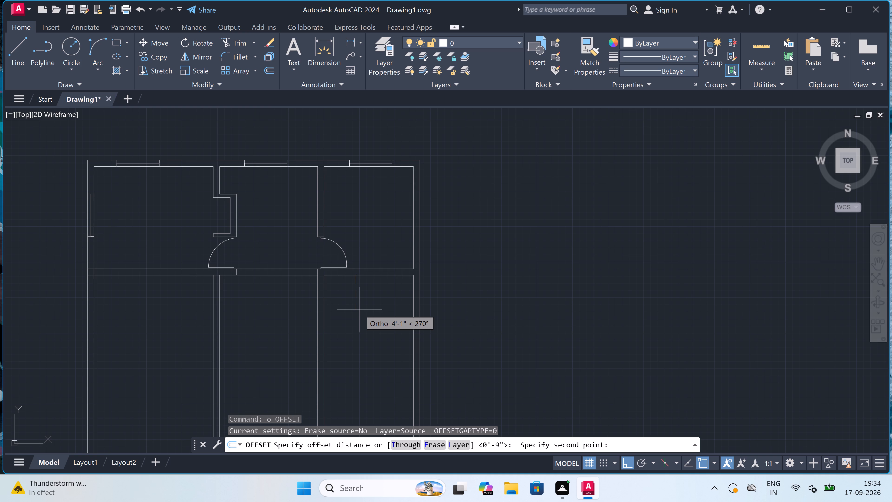
pyautogui.write("11'6")
pyautogui.write('"')
pyautogui.press('space')
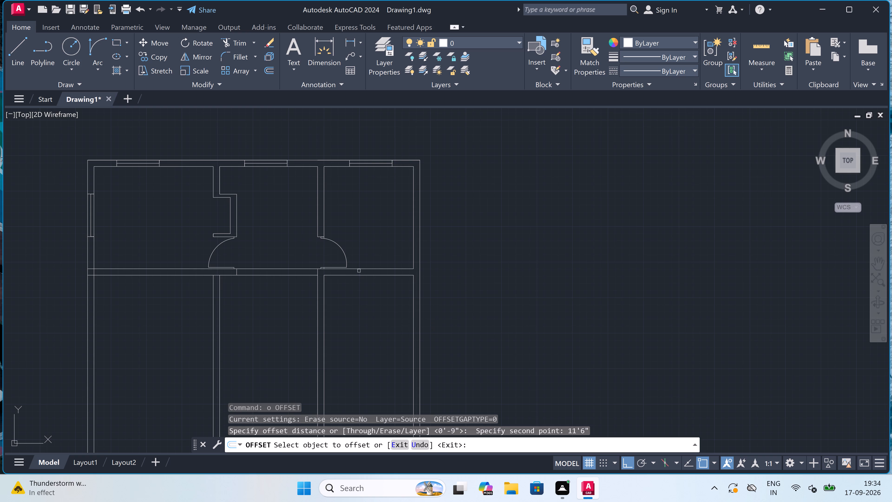
pyautogui.click(359, 275)
pyautogui.click(364, 315)
pyautogui.scroll(-2, 364, 315)
pyautogui.scroll(2, 369, 330)
pyautogui.press('Escape')
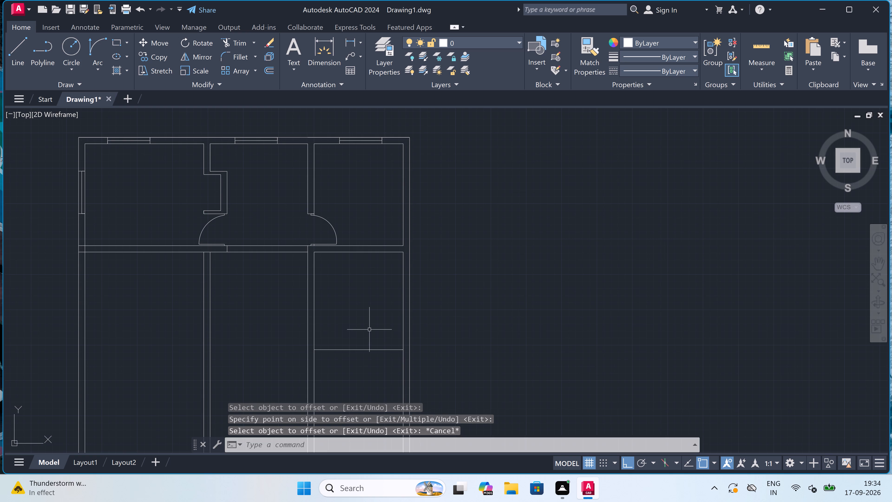
# Offset the second partition's right face below the cross wall 13' to the right, beyond the outer wall.
pyautogui.press('space')
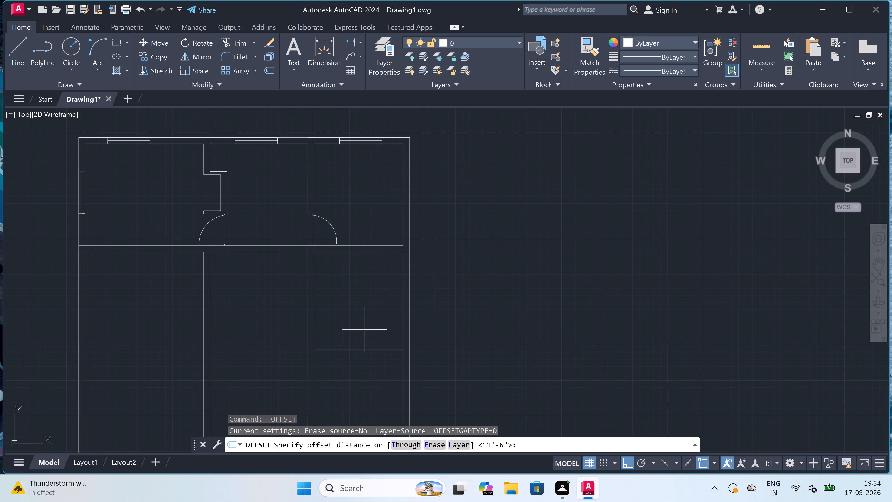
pyautogui.click(313, 294)
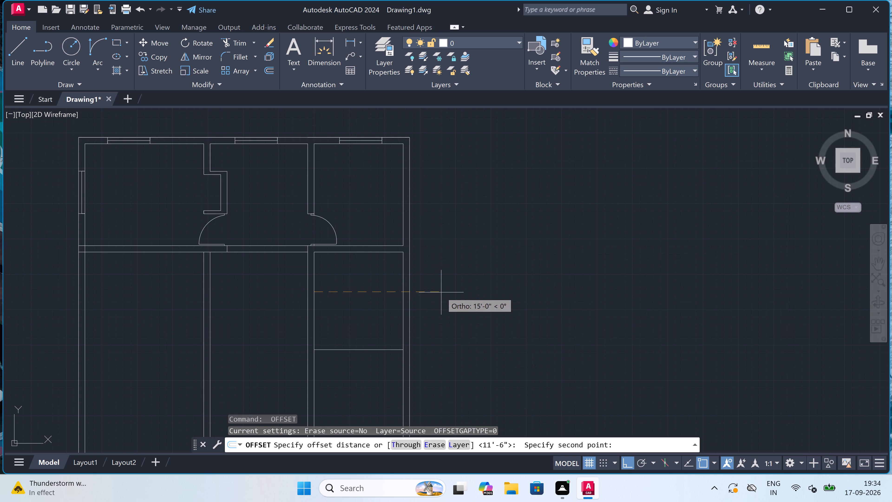
pyautogui.write("13'")
pyautogui.press('space')
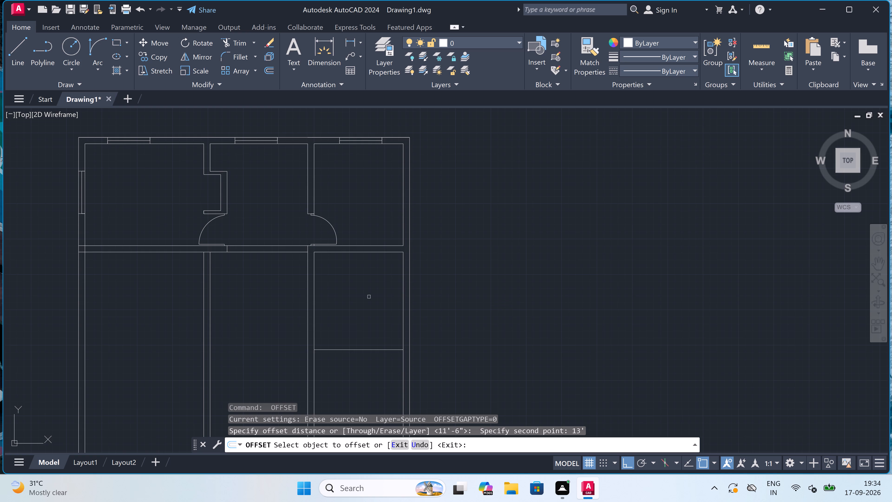
pyautogui.click(315, 295)
pyautogui.click(387, 297)
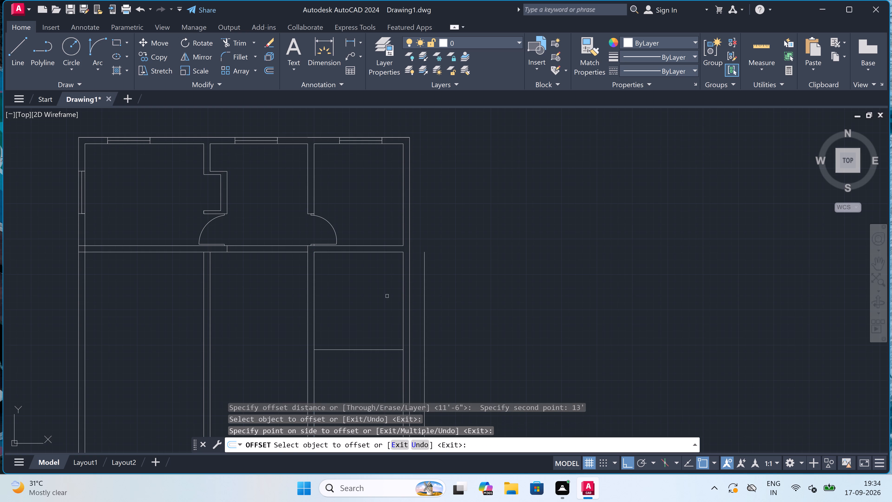
pyautogui.press('Escape')
# Offset the new vertical line beyond the outer wall 9" outward to give the wall its thickness.
pyautogui.press('space')
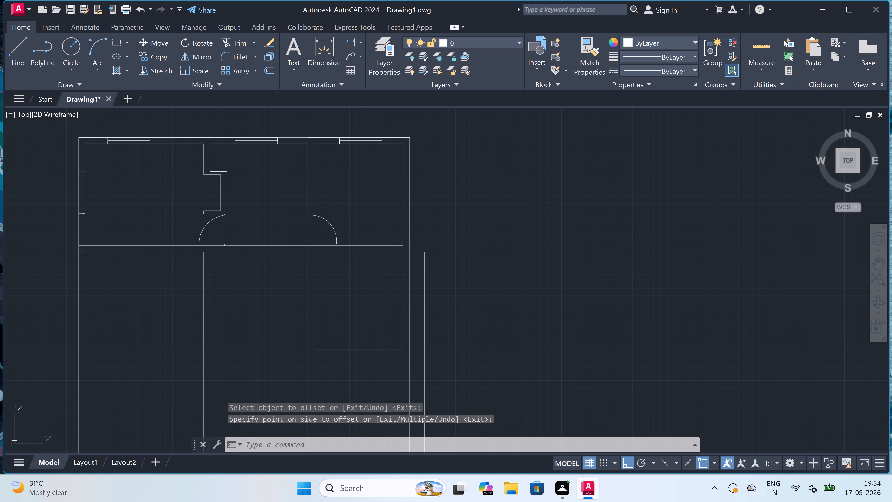
pyautogui.click(426, 288)
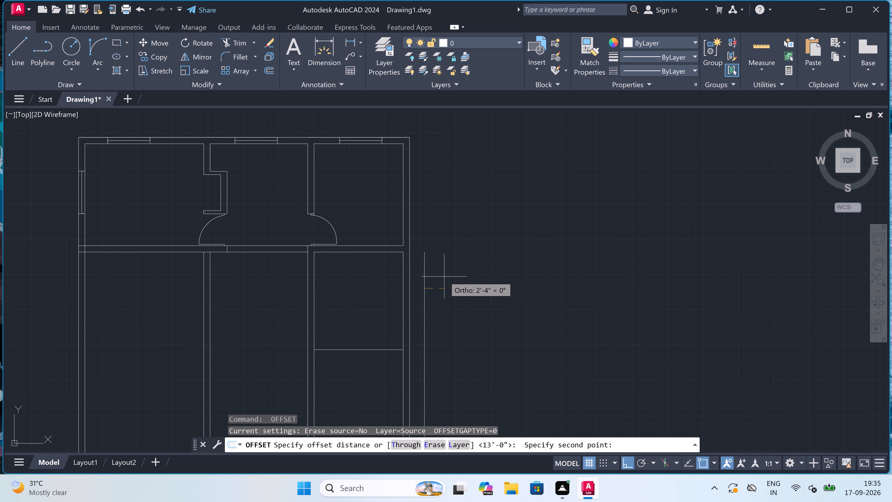
pyautogui.press('9')
pyautogui.write('"')
pyautogui.press('space')
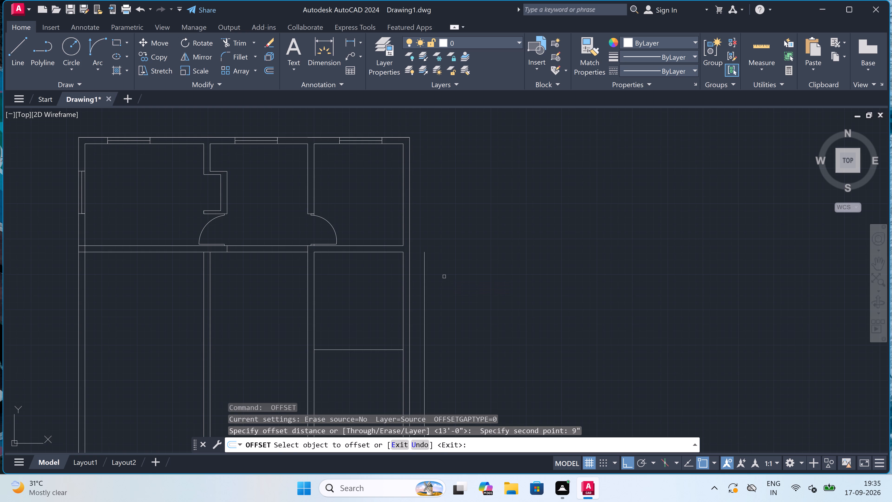
pyautogui.click(425, 267)
pyautogui.click(439, 261)
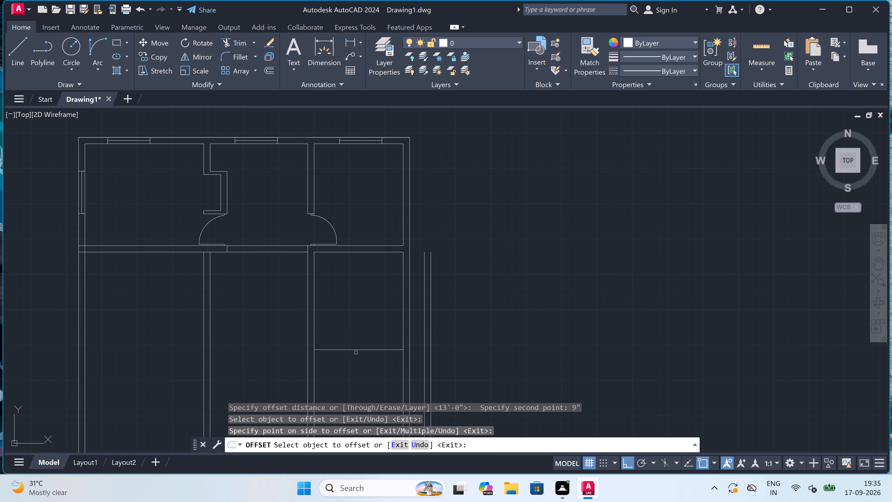
# Offset the new horizontal line in the third bay 9" downward to form a second cross wall.
pyautogui.click(355, 350)
pyautogui.click(352, 372)
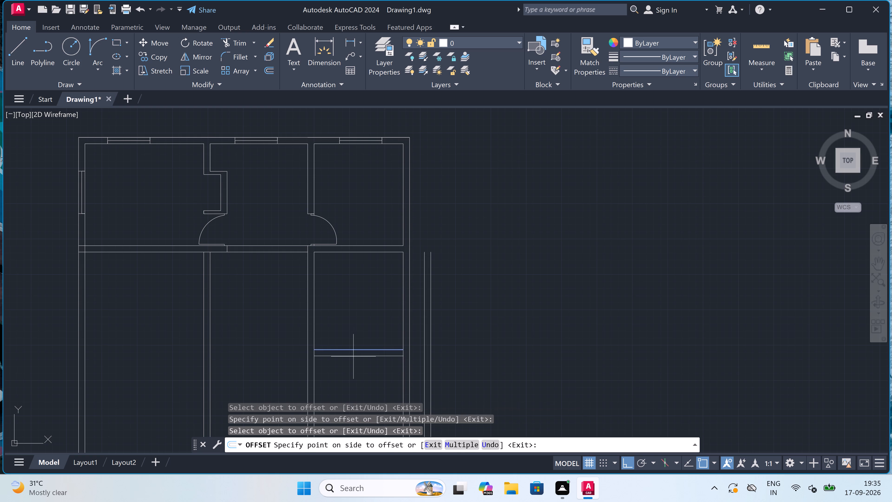
pyautogui.scroll(-2, 353, 368)
pyautogui.scroll(4, 354, 372)
pyautogui.scroll(-2, 356, 368)
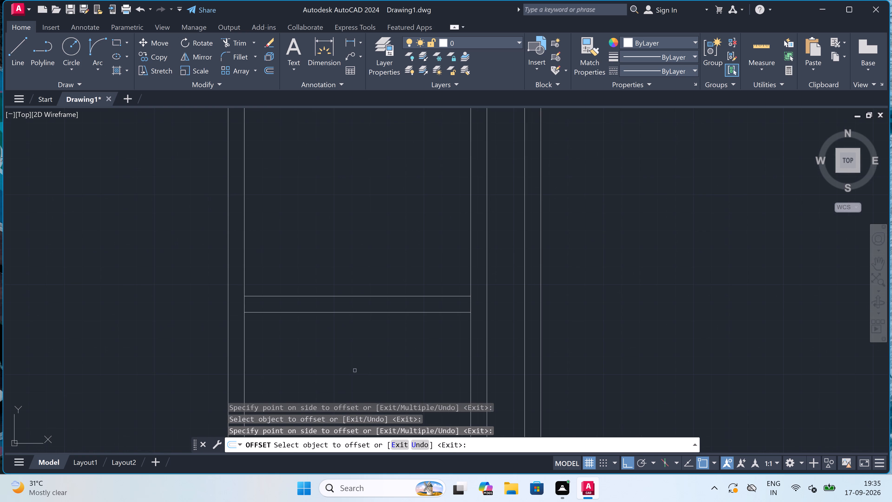
pyautogui.scroll(1, 370, 316)
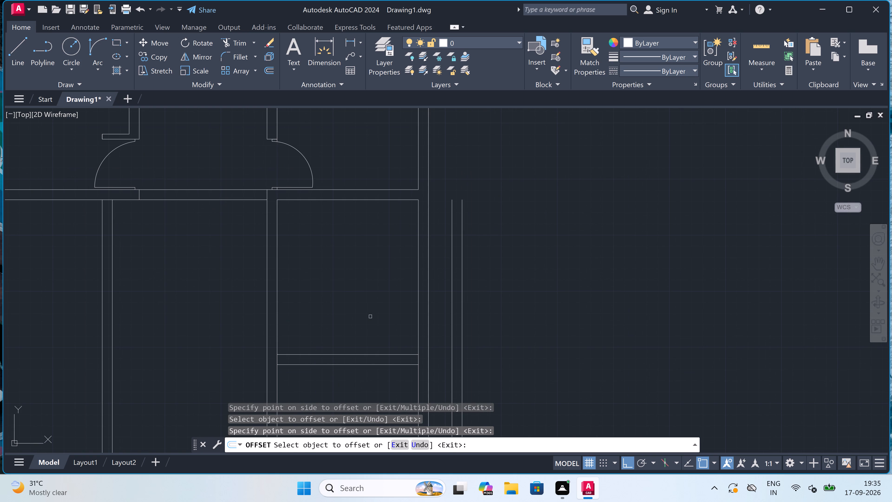
pyautogui.press('Escape')
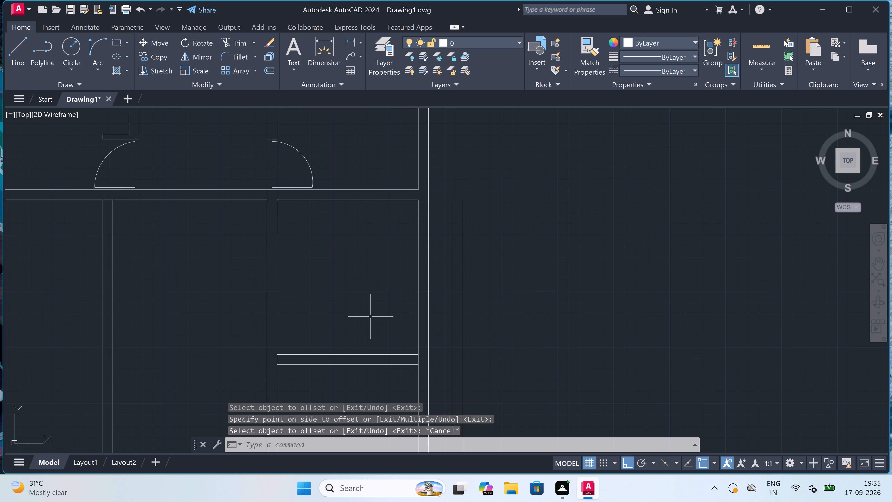
# Draw a line extending the cross wall's upper face to align with the new wall's outer face, continuing down to that face's top end.
pyautogui.write('l')
pyautogui.press('space')
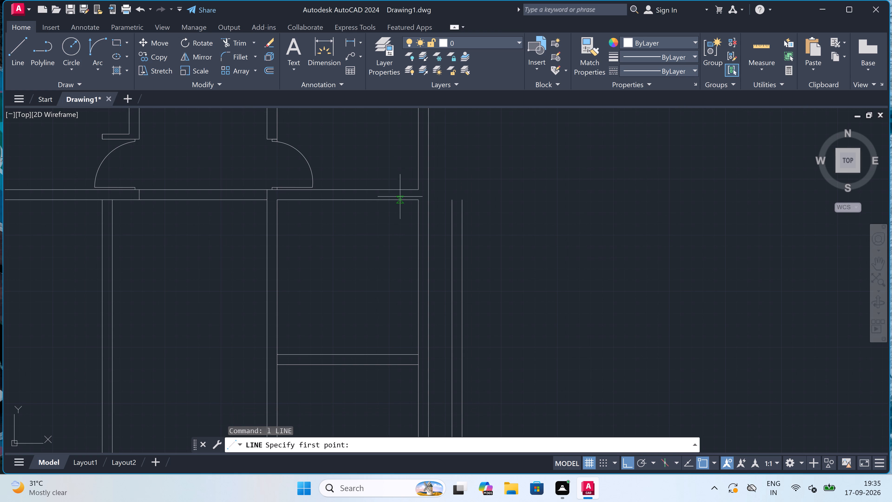
pyautogui.click(420, 190)
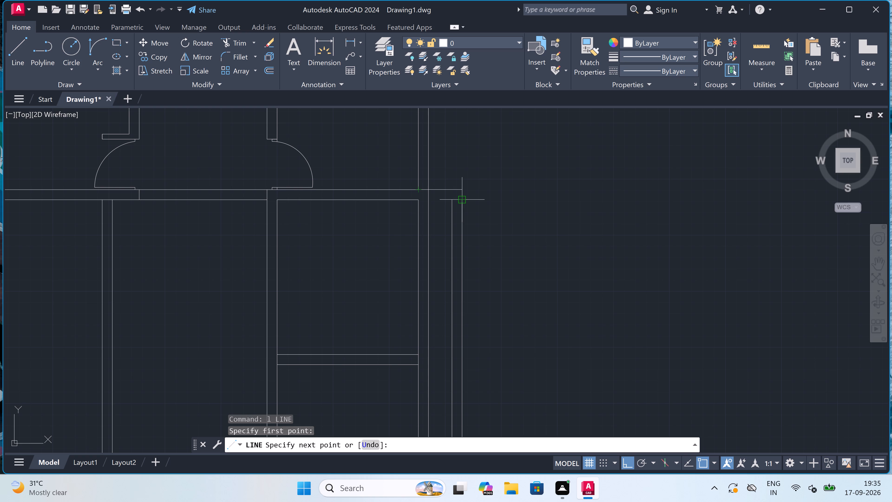
pyautogui.scroll(2, 464, 191)
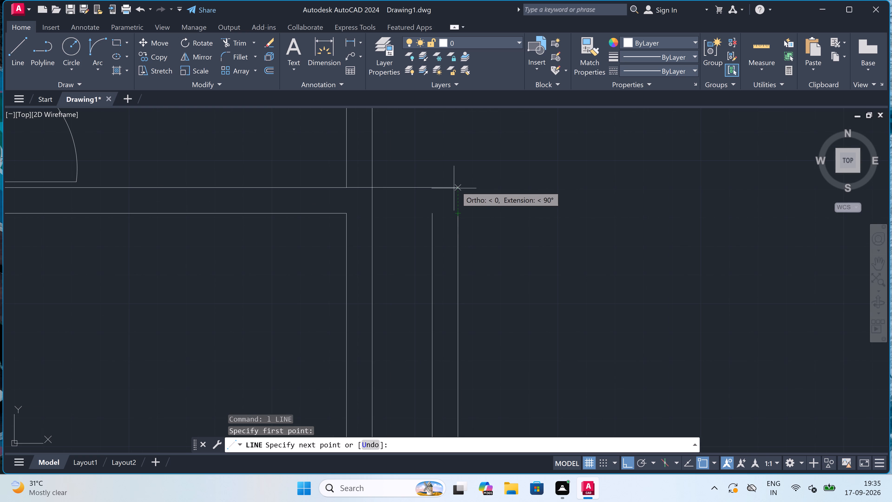
pyautogui.click(457, 186)
pyautogui.doubleClick(460, 211)
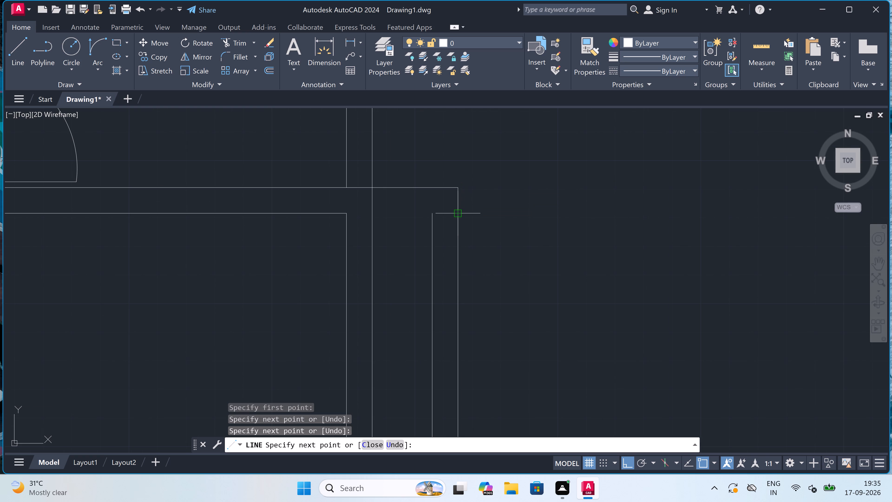
pyautogui.press('Escape')
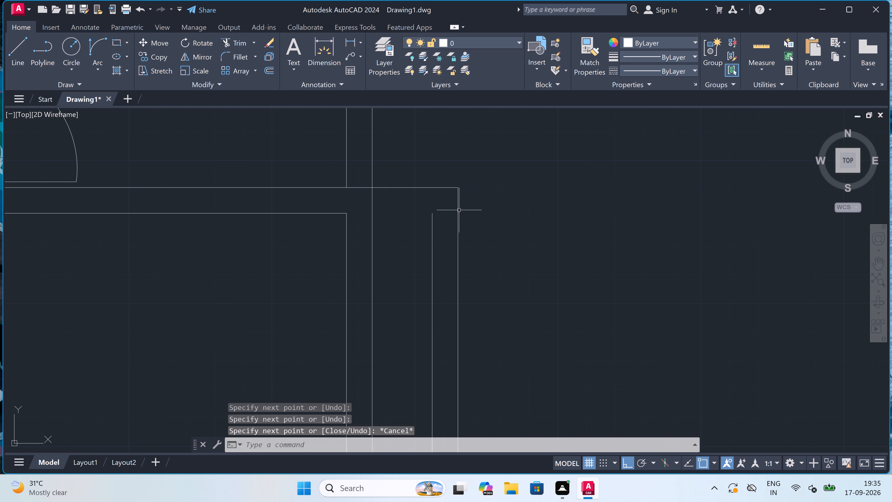
# Draw a line extending the upper cross wall's lower face to the top end of the new wall's inner face.
pyautogui.press('space')
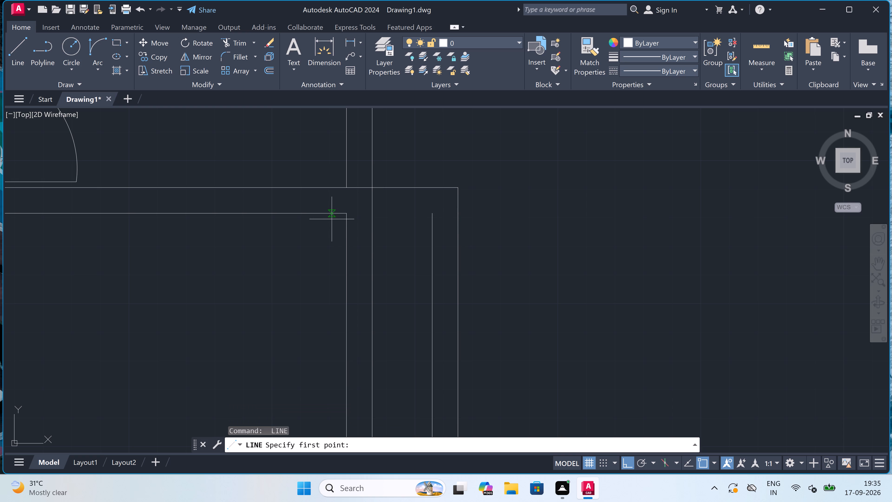
pyautogui.click(344, 213)
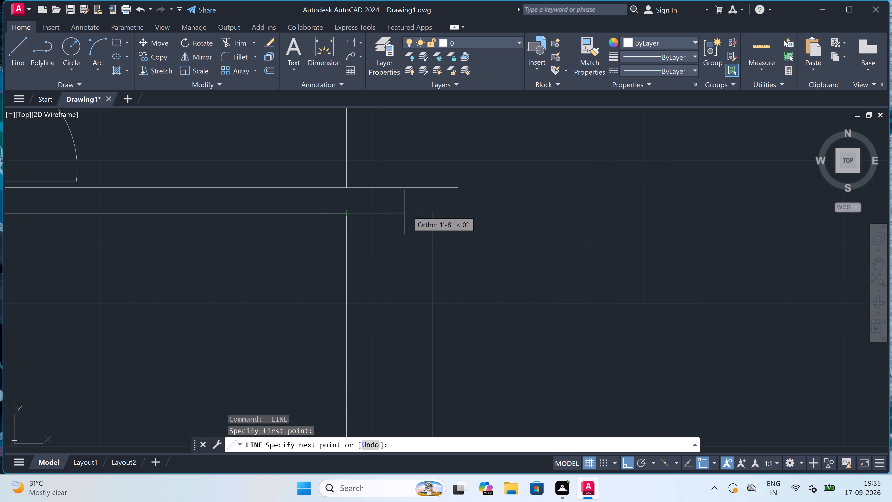
pyautogui.click(431, 214)
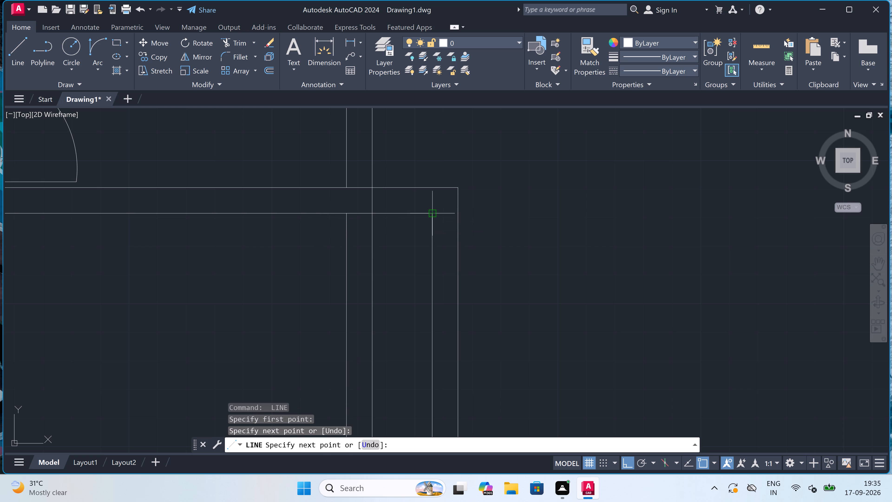
pyautogui.press('Escape')
# Trim away the old outer wall's two vertical lines below the cross wall and the stub crossing the wall's thickness.
pyautogui.write('tr')
pyautogui.press('space')
pyautogui.scroll(-2, 428, 217)
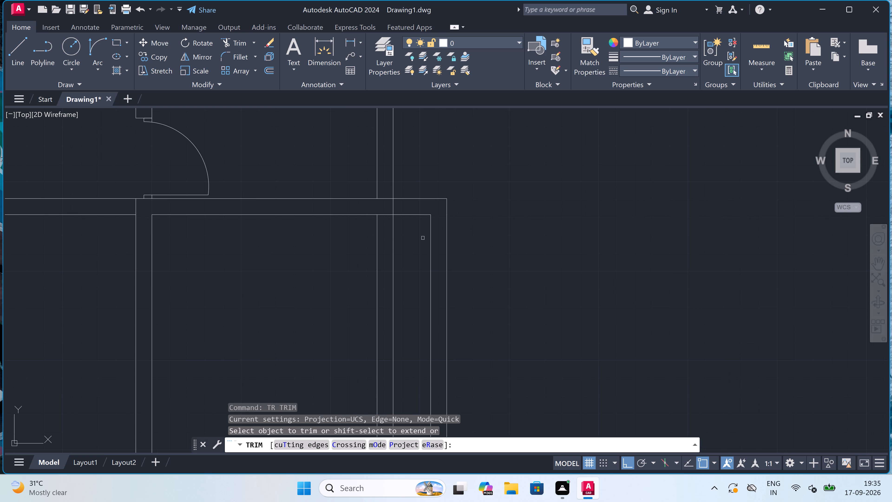
pyautogui.click(420, 242)
pyautogui.click(378, 265)
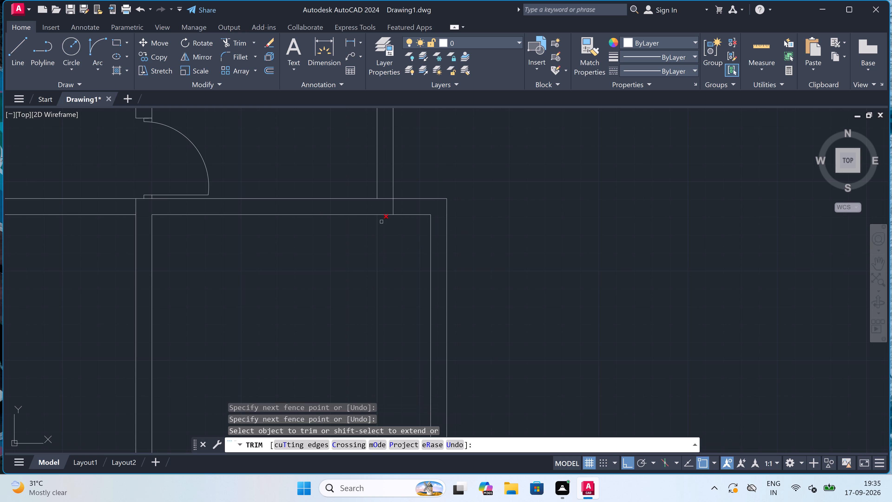
pyautogui.doubleClick(387, 207)
pyautogui.click(397, 201)
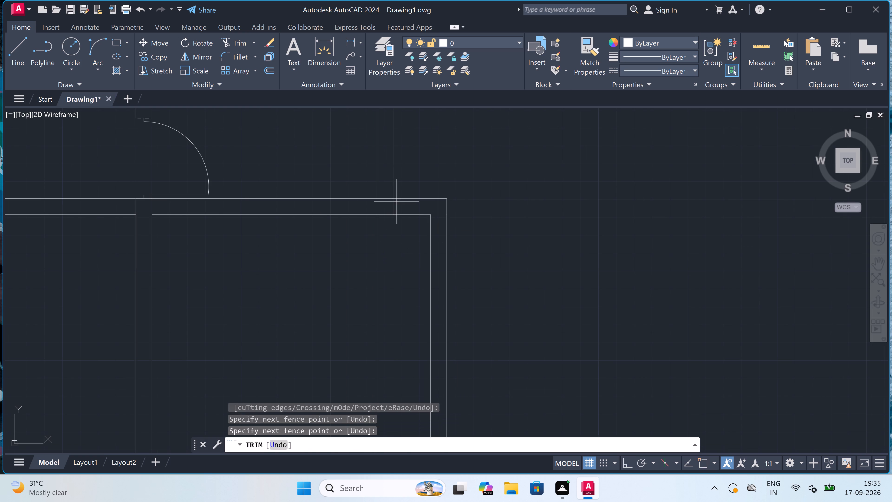
pyautogui.click(392, 205)
pyautogui.doubleClick(388, 241)
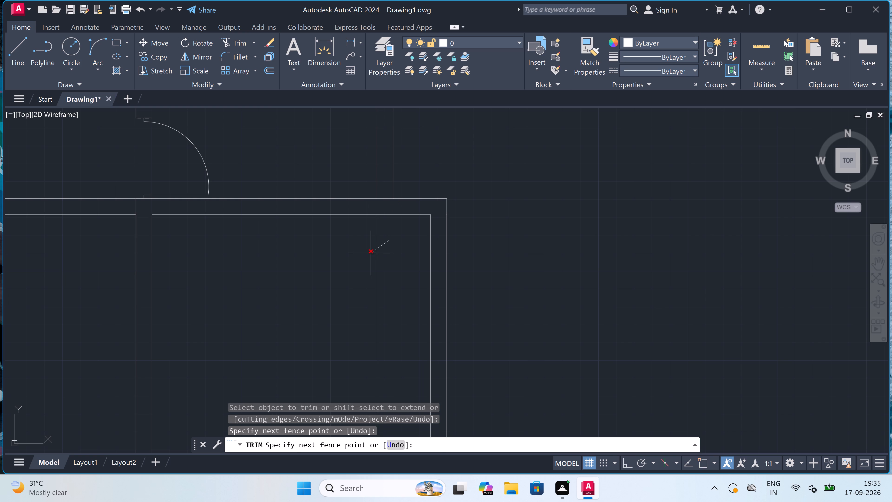
pyautogui.click(353, 261)
pyautogui.scroll(-5, 353, 261)
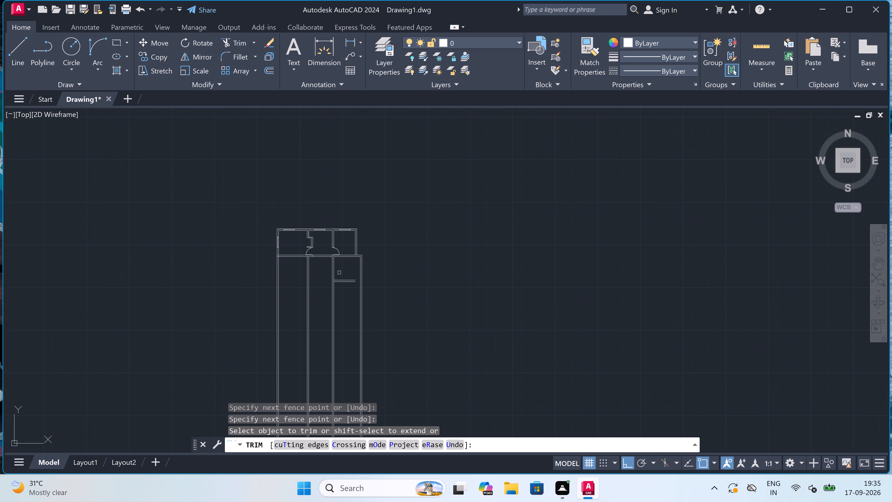
pyautogui.scroll(4, 342, 269)
pyautogui.scroll(-1, 342, 269)
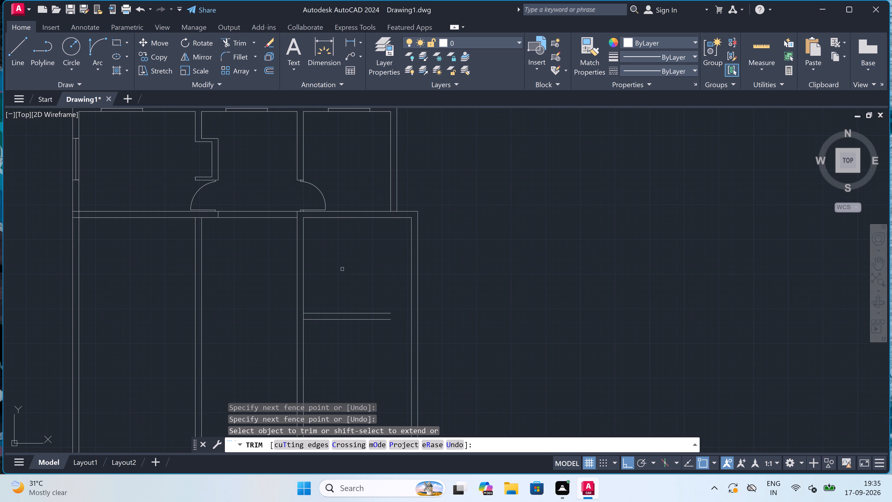
pyautogui.press('Escape')
# Trim the second partition's right face between the two faces of the second cross wall to open the junction.
pyautogui.press('space')
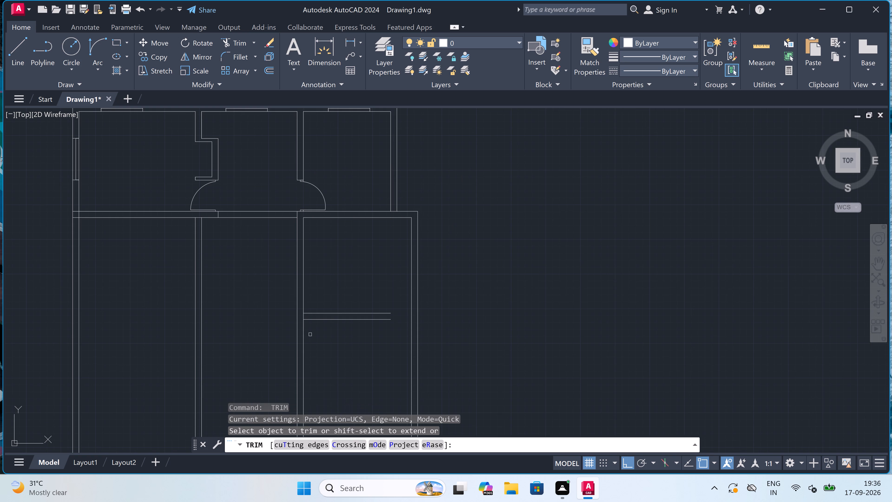
pyautogui.scroll(4, 304, 317)
pyautogui.click(304, 316)
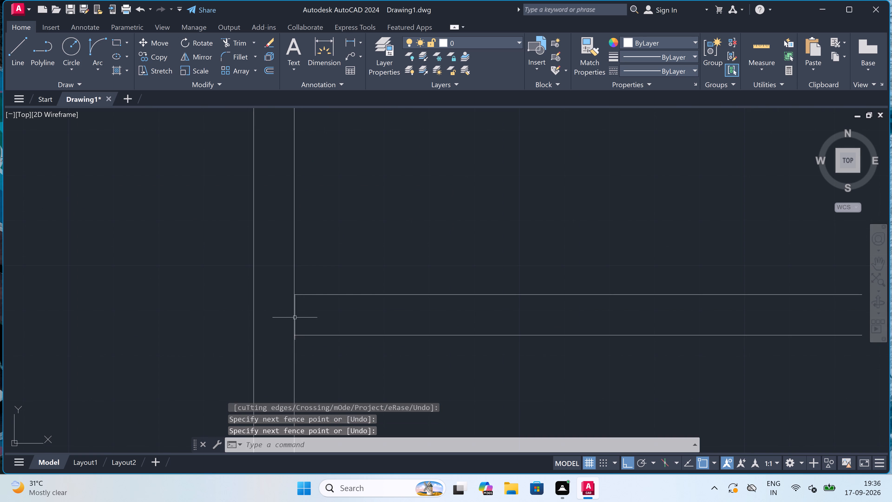
pyautogui.click(289, 317)
pyautogui.press('space')
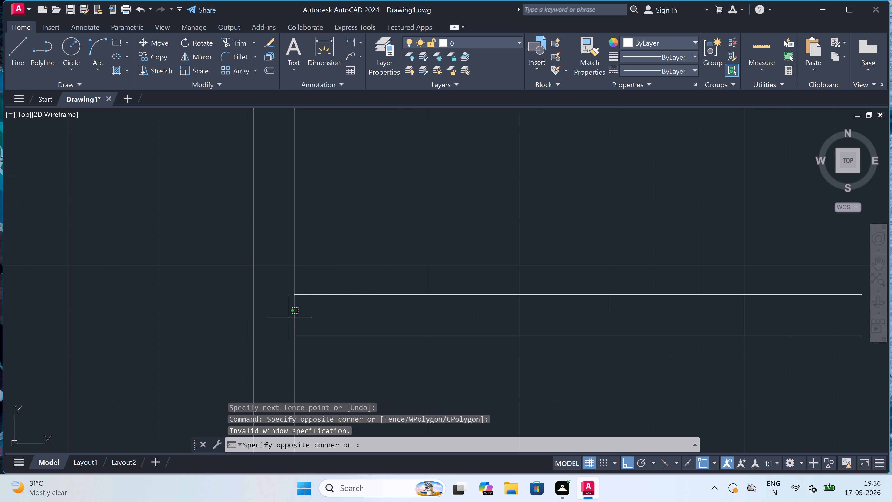
pyautogui.click(294, 314)
pyautogui.click(294, 314)
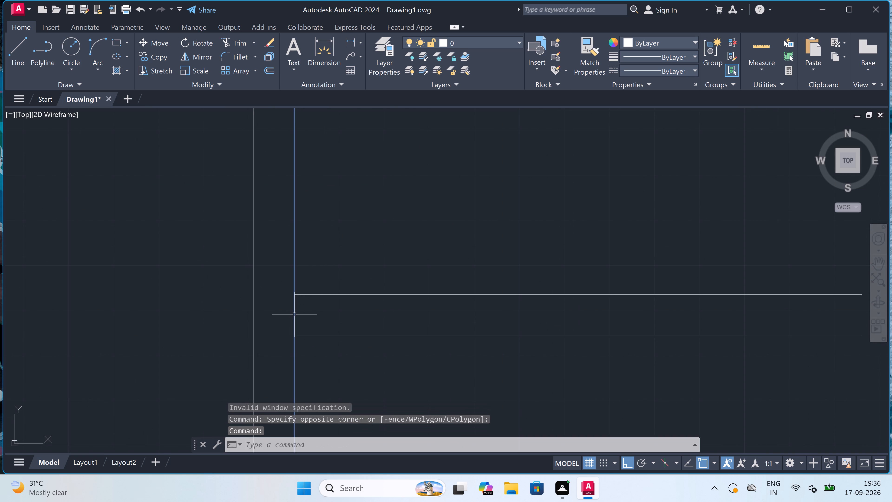
pyautogui.press('Escape')
pyautogui.write('tr')
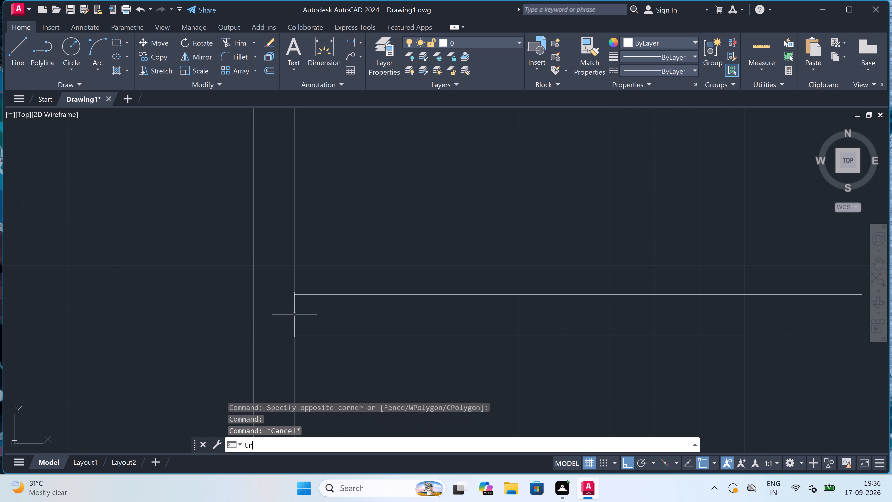
pyautogui.press('space')
pyautogui.click(294, 314)
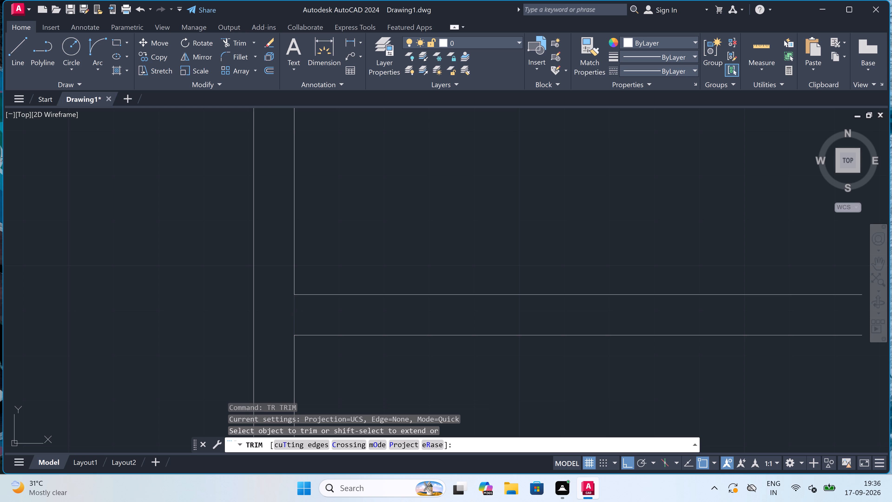
pyautogui.press('Escape')
# Extend the second cross wall's two faces to the new outer wall's inner face, and its lower face on to the outer face.
pyautogui.scroll(-4, 294, 314)
pyautogui.scroll(1, 362, 303)
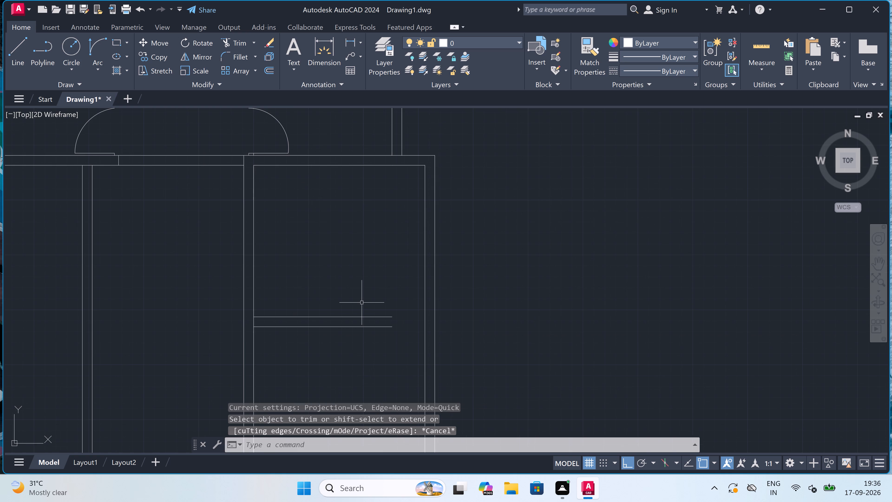
pyautogui.press('e')
pyautogui.press('x')
pyautogui.press('space')
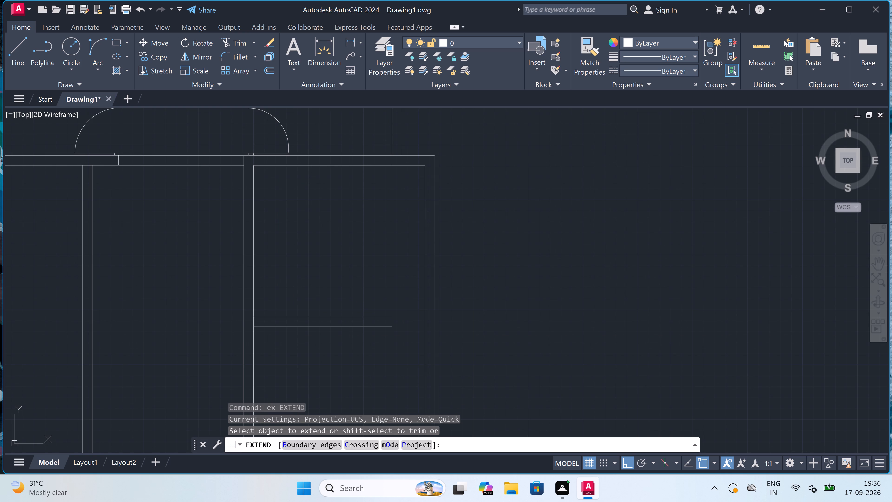
pyautogui.doubleClick(360, 299)
pyautogui.click(367, 337)
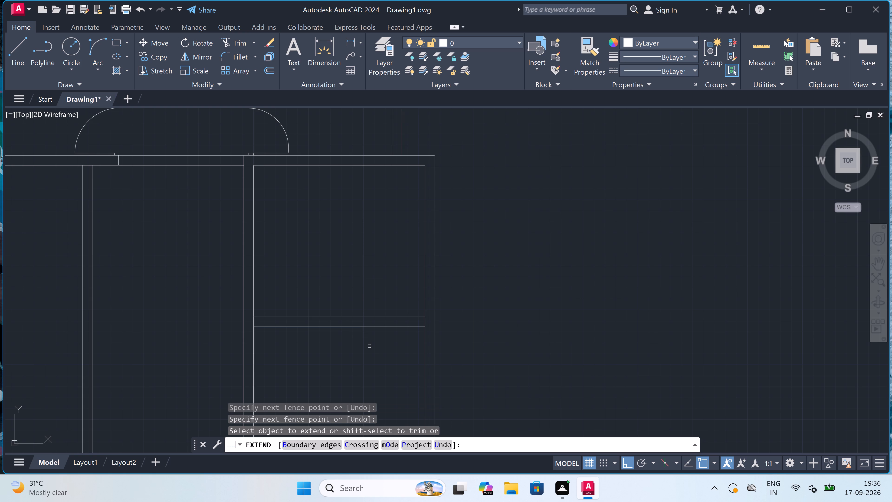
pyautogui.click(374, 328)
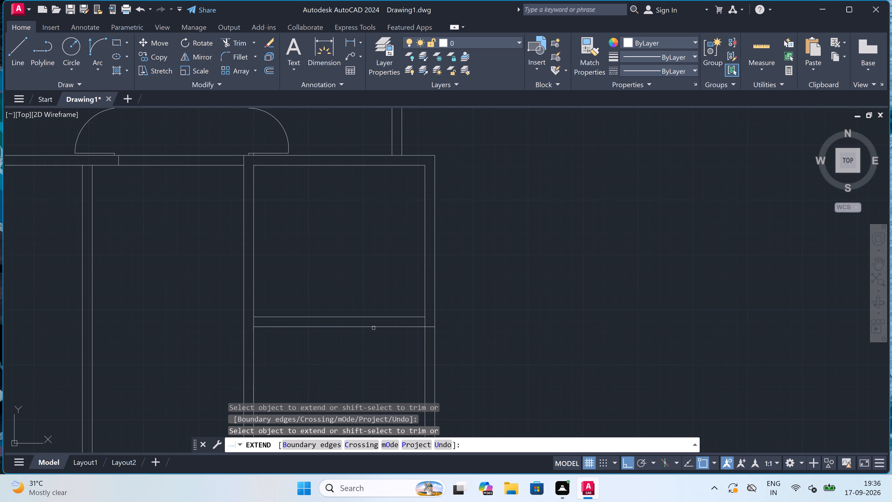
pyautogui.scroll(-3, 373, 296)
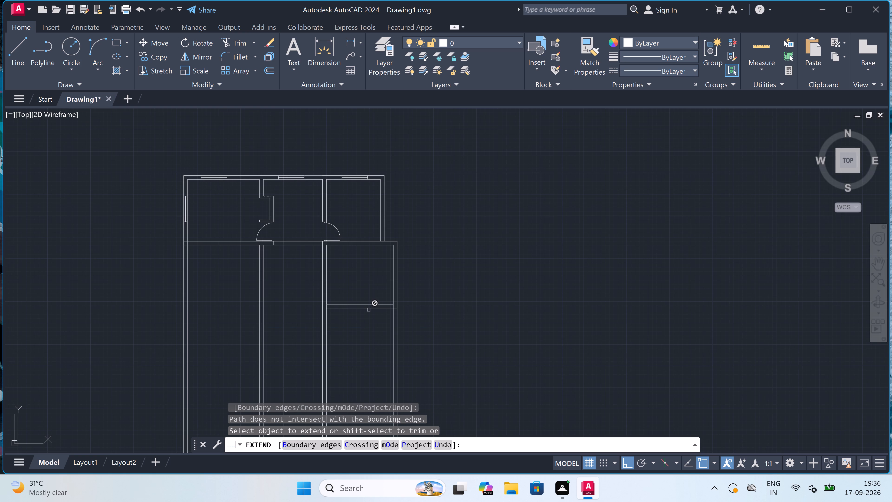
pyautogui.press('Escape')
# Offset the second cross wall's lower face 9'4.5" downward to mark the depth of the room below.
pyautogui.write('o')
pyautogui.press('space')
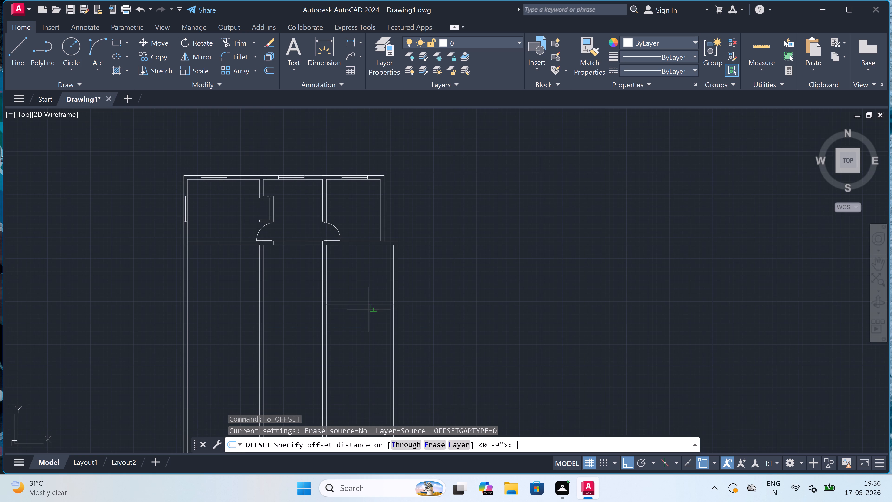
pyautogui.scroll(-2, 364, 304)
pyautogui.scroll(2, 355, 331)
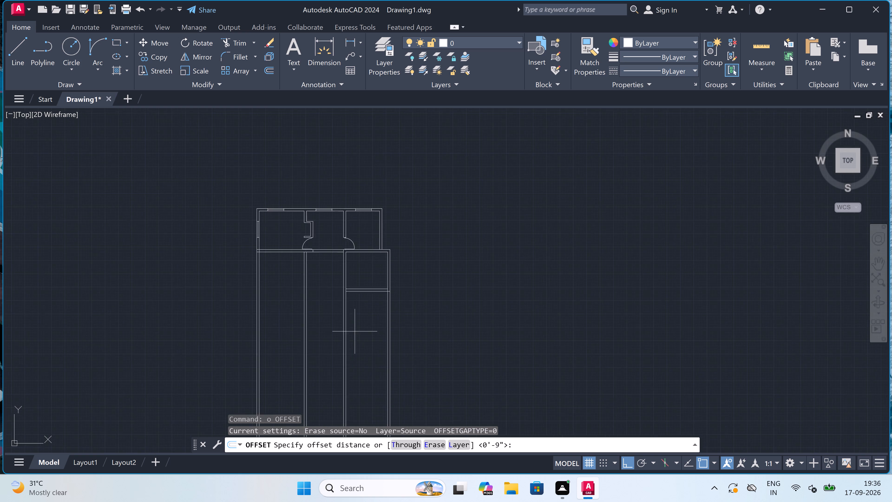
pyautogui.scroll(1, 351, 344)
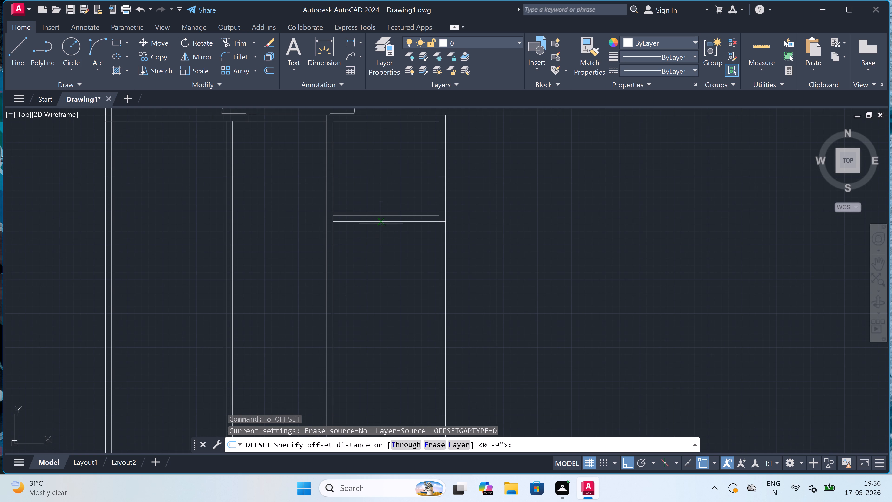
pyautogui.moveTo(381, 224); pyautogui.dragTo(381, 227)
pyautogui.write("9'")
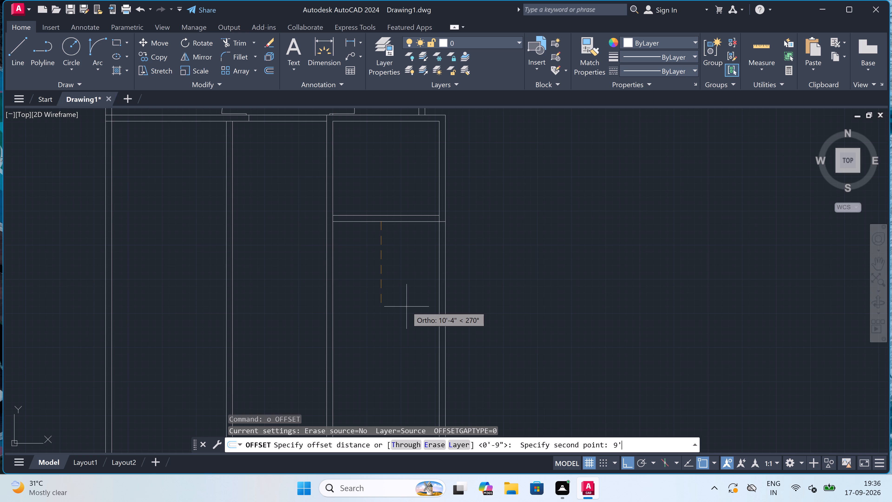
pyautogui.press('4')
pyautogui.write('.5')
pyautogui.write('"')
pyautogui.press('space')
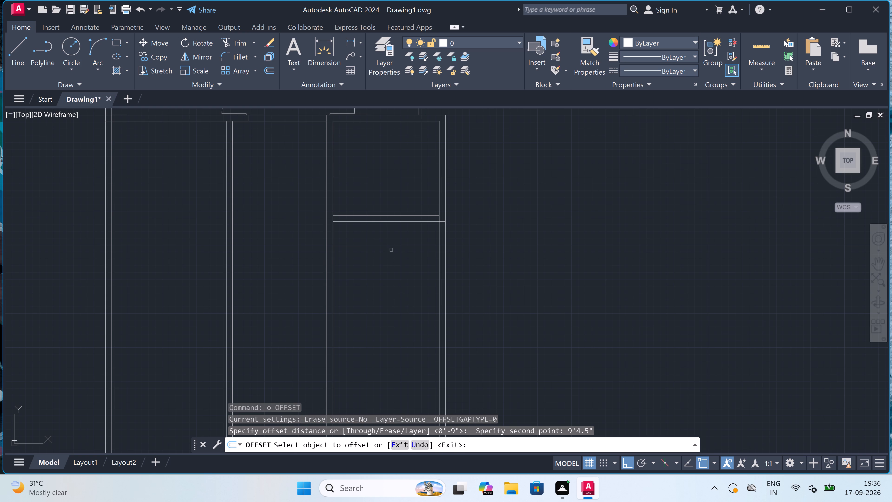
pyautogui.moveTo(383, 221); pyautogui.dragTo(383, 229)
pyautogui.click(384, 258)
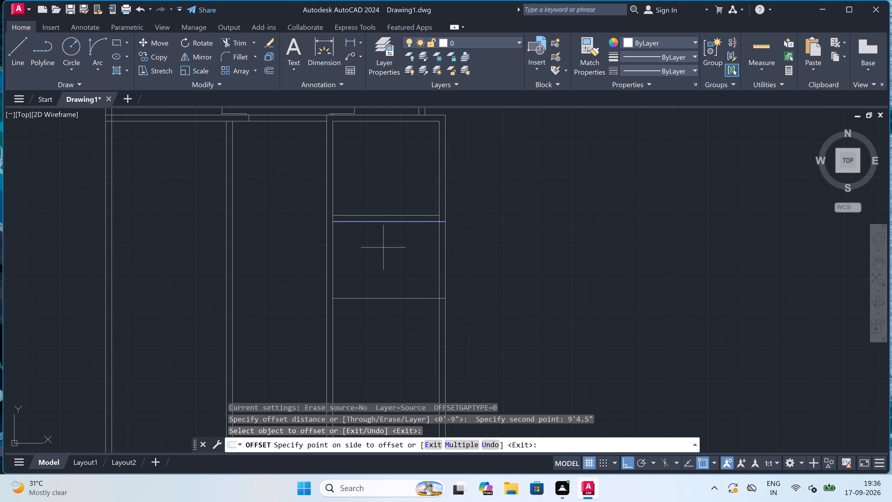
pyautogui.press('Escape')
# Offset the new horizontal line 9" downward to give the third cross wall its thickness.
pyautogui.press('space')
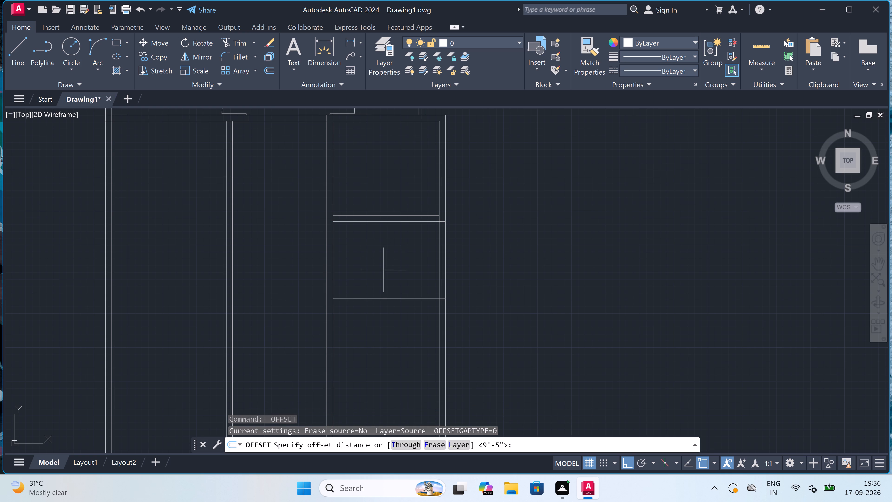
pyautogui.click(379, 296)
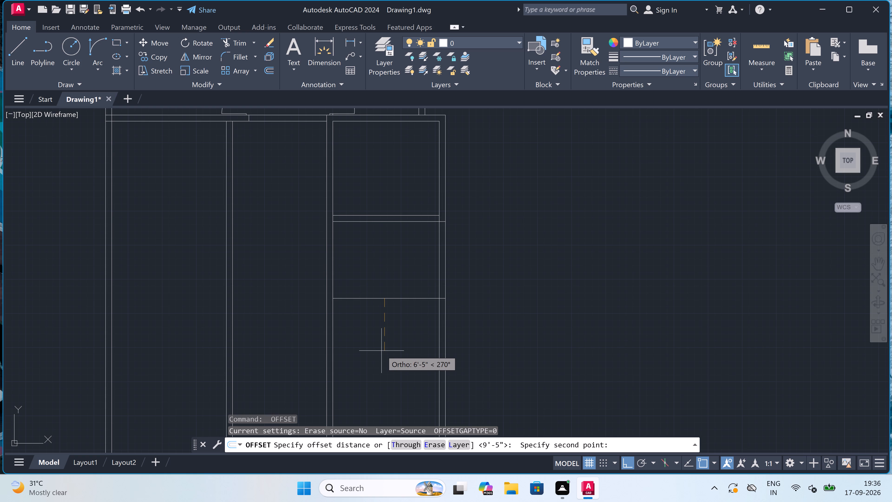
pyautogui.press('9')
pyautogui.write('"')
pyautogui.press('space')
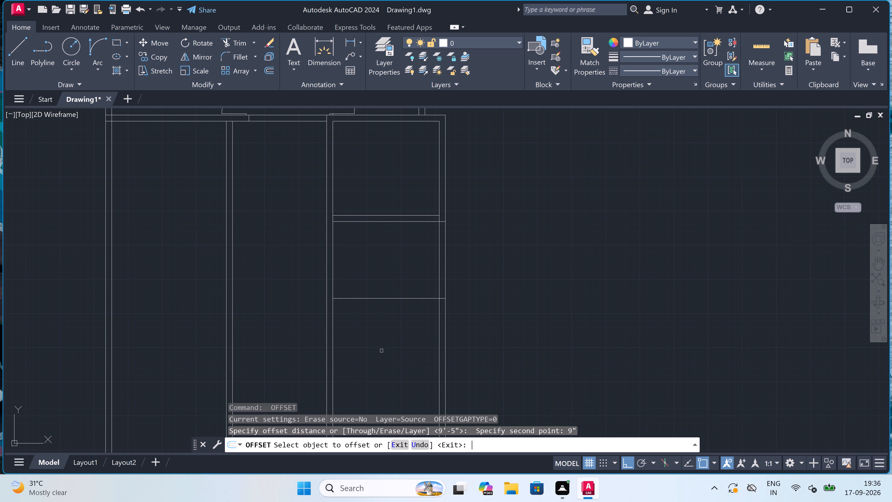
pyautogui.click(390, 299)
pyautogui.click(390, 327)
pyautogui.scroll(-2, 390, 326)
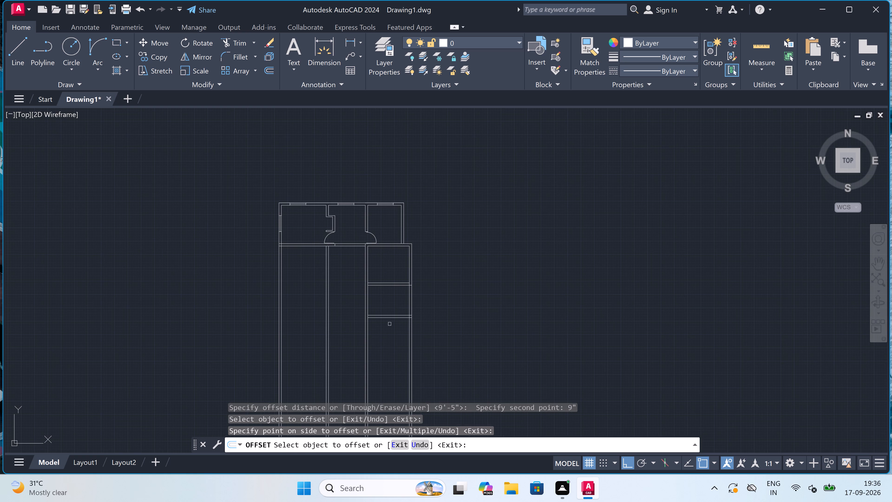
pyautogui.scroll(3, 394, 298)
pyautogui.scroll(-1, 394, 298)
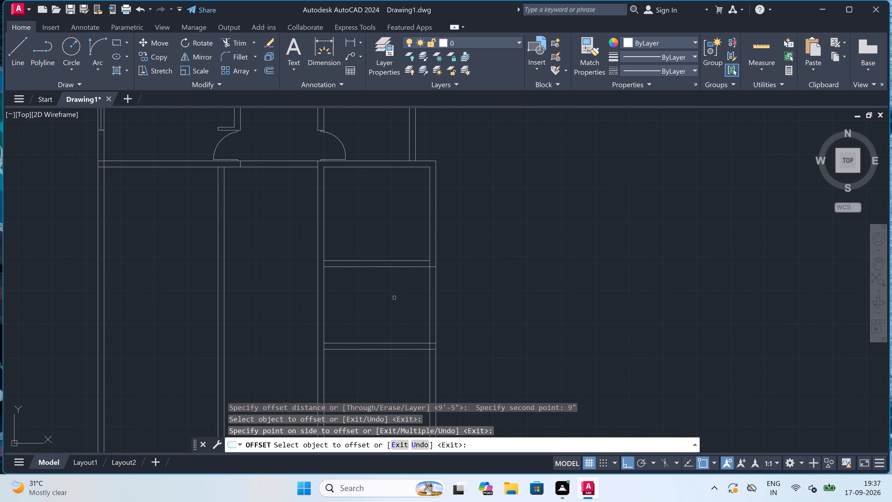
pyautogui.scroll(-1, 394, 298)
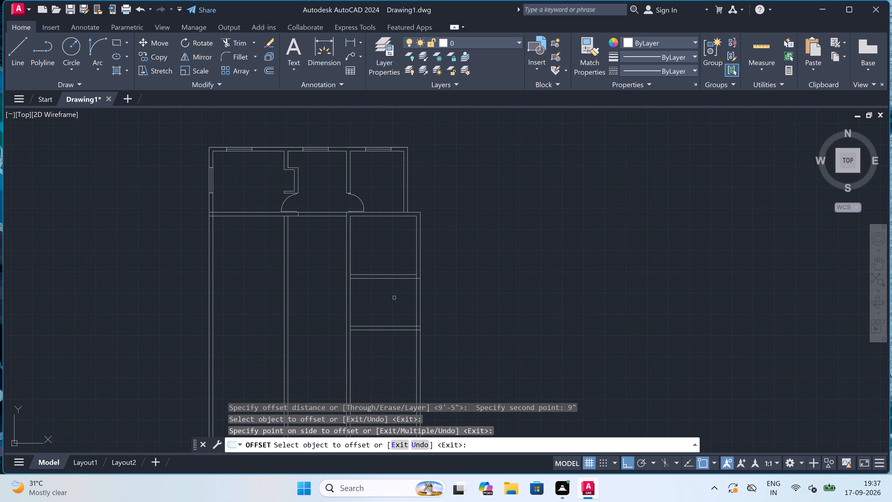
pyautogui.scroll(1, 394, 298)
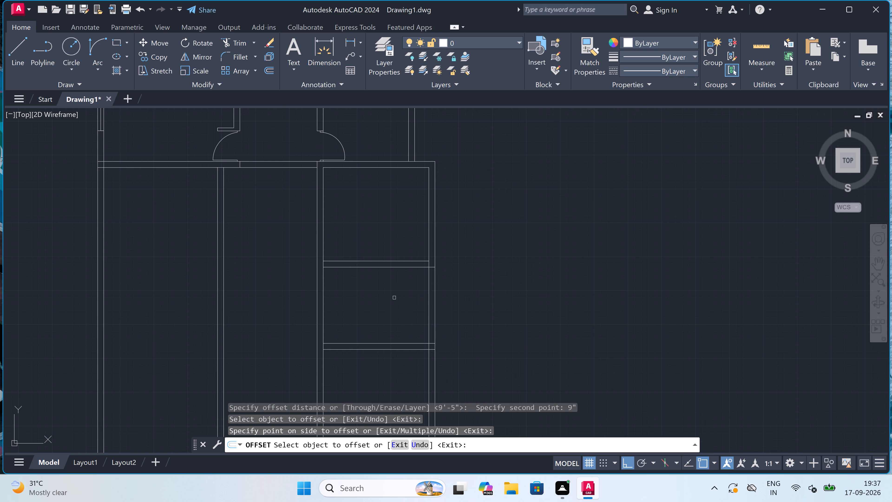
# End the offset command and save the drawing in Documents under the new name "ground floor plan-6 17-09-26".
pyautogui.press('Escape')
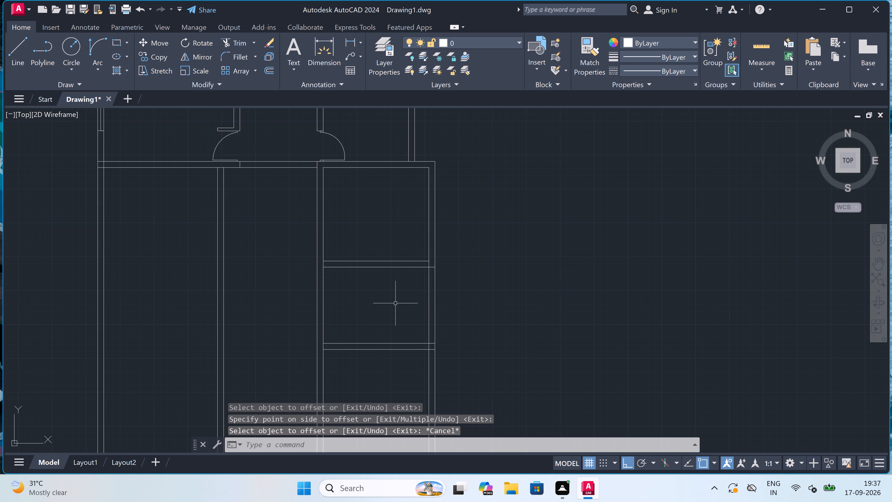
pyautogui.click(16, 7)
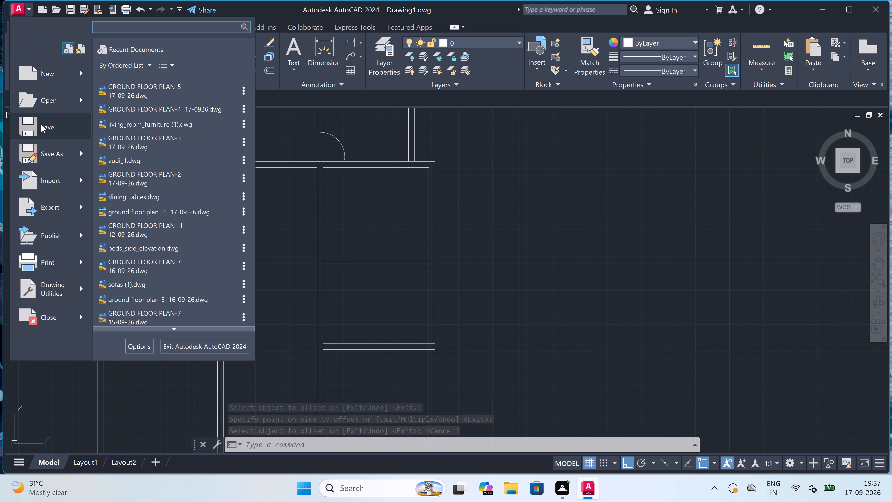
pyautogui.doubleClick(58, 150)
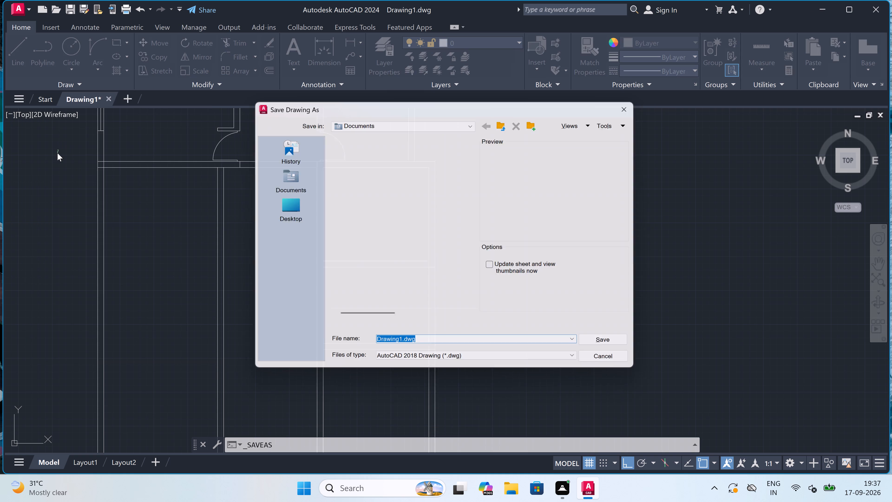
pyautogui.press('BackSpace')
pyautogui.write('ground floor')
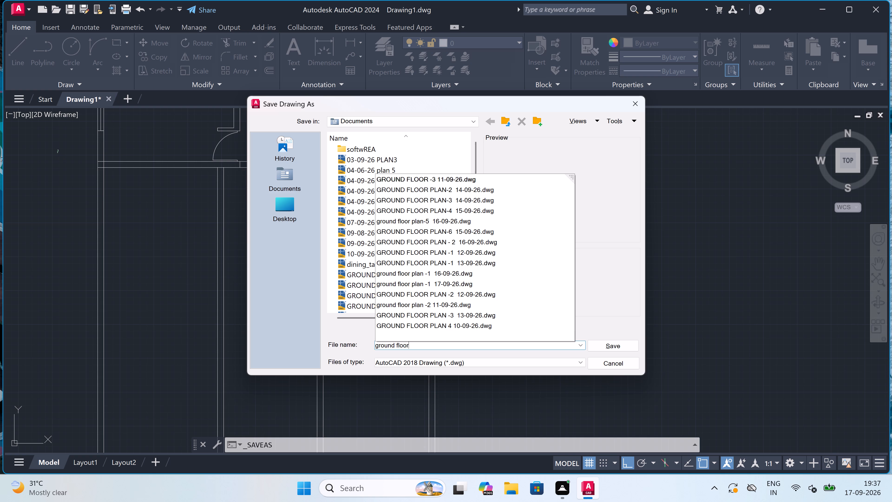
pyautogui.press('space')
pyautogui.write('plan-')
pyautogui.write('6')
pyautogui.press('space')
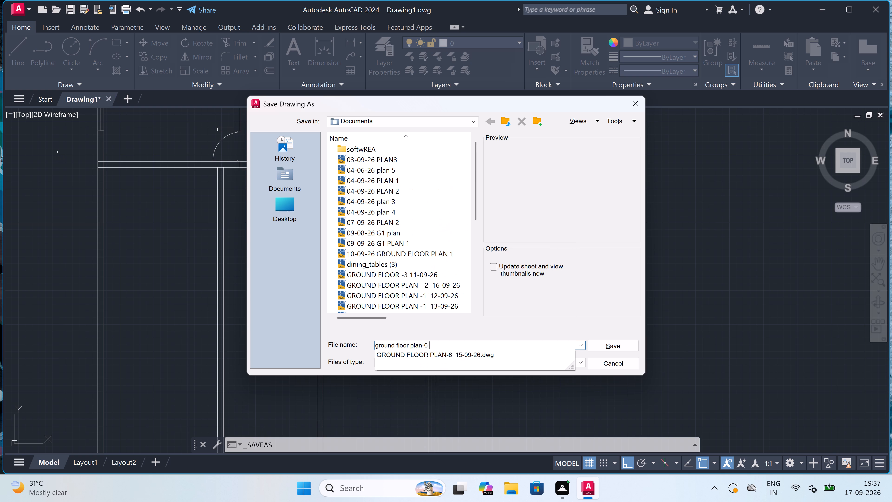
pyautogui.press('space')
pyautogui.write('17')
pyautogui.write('-09-')
pyautogui.write('26')
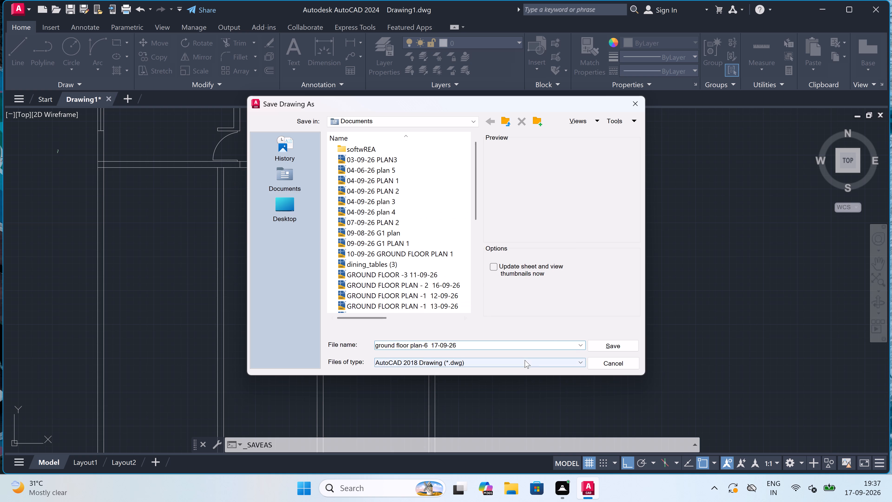
pyautogui.click(617, 340)
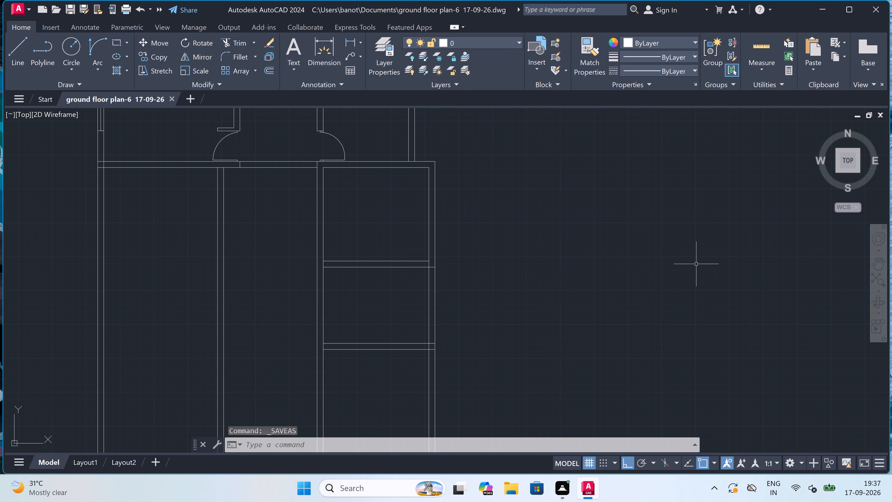
# Close AutoCAD with the floor plan drawing saved.
pyautogui.click(884, 3)
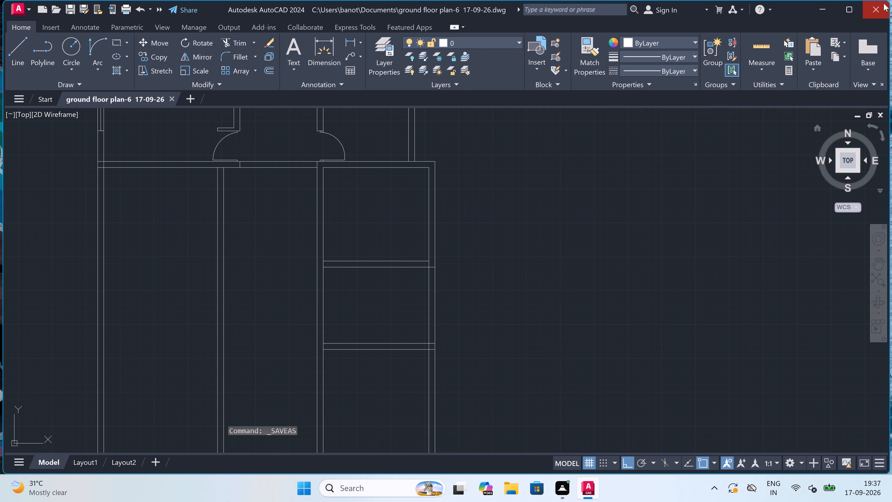
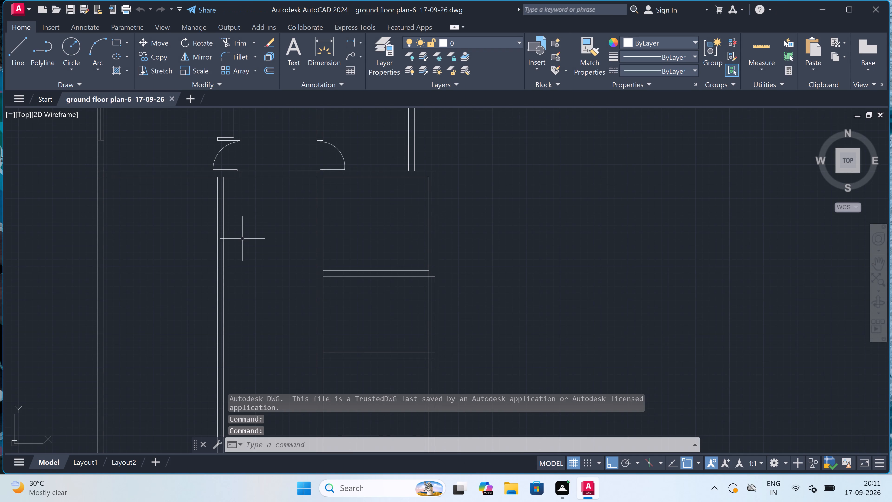
# Look over the reopened ground floor plan and examine the rooms above and below the long horizontal wall.
pyautogui.scroll(-3, 249, 239)
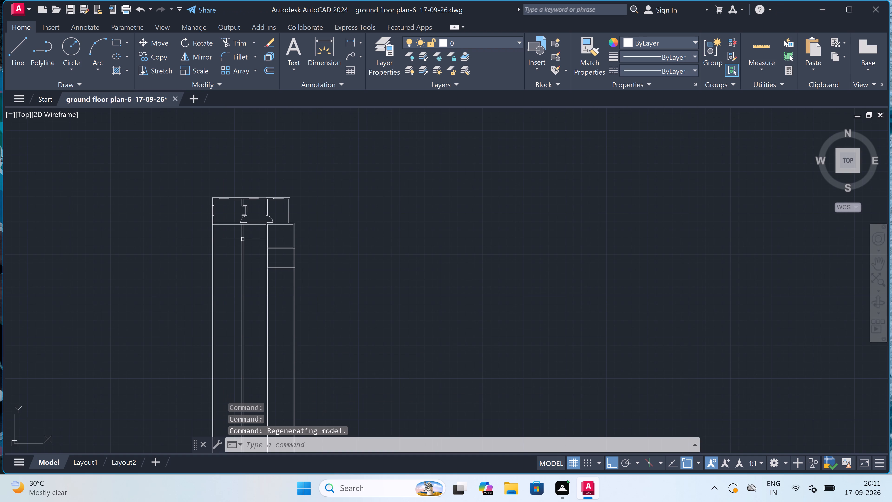
pyautogui.scroll(3, 222, 221)
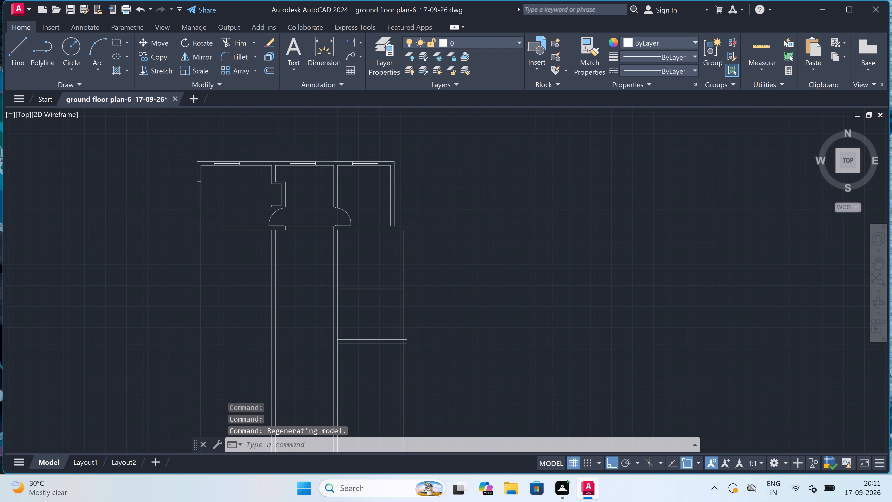
pyautogui.scroll(1, 220, 221)
pyautogui.scroll(-2, 220, 221)
pyautogui.scroll(1, 200, 209)
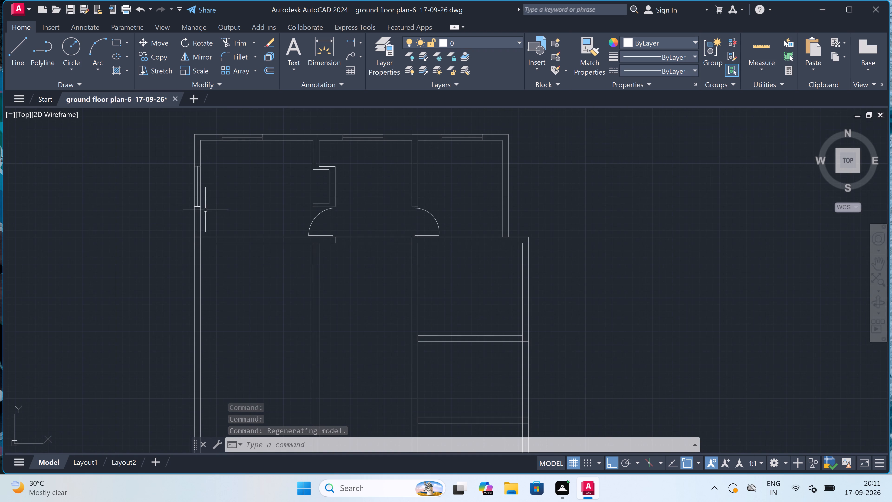
pyautogui.scroll(2, 216, 213)
pyautogui.scroll(-1, 243, 214)
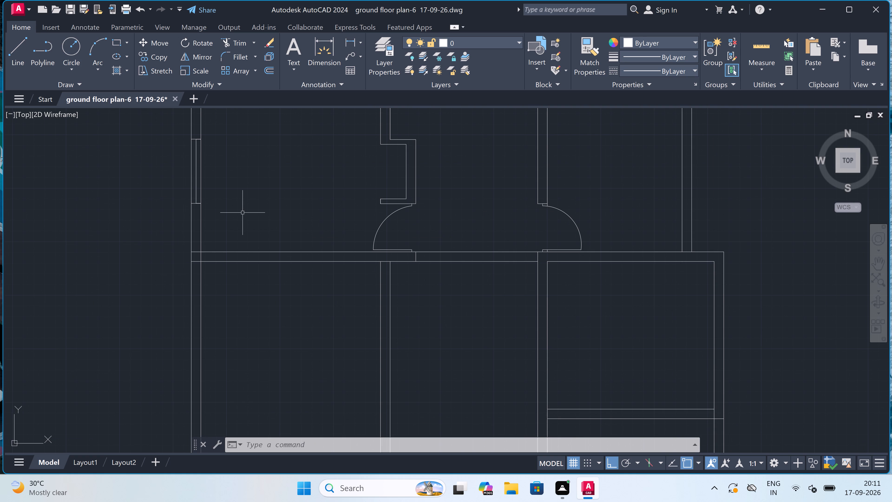
pyautogui.scroll(-6, 243, 215)
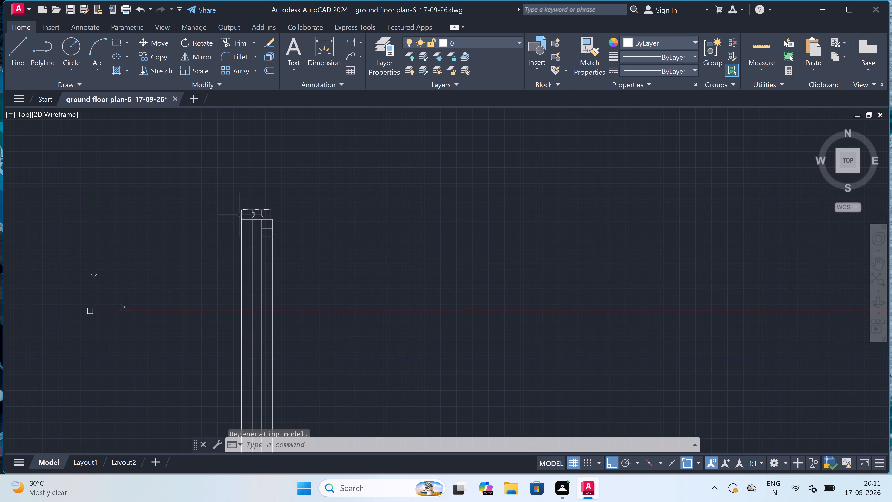
pyautogui.scroll(3, 238, 217)
pyautogui.scroll(2, 258, 238)
pyautogui.scroll(-1, 258, 238)
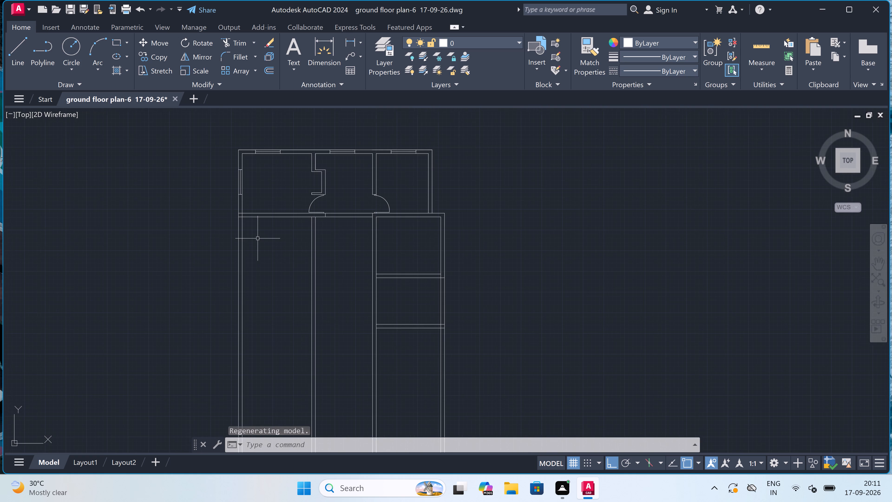
pyautogui.scroll(1, 258, 238)
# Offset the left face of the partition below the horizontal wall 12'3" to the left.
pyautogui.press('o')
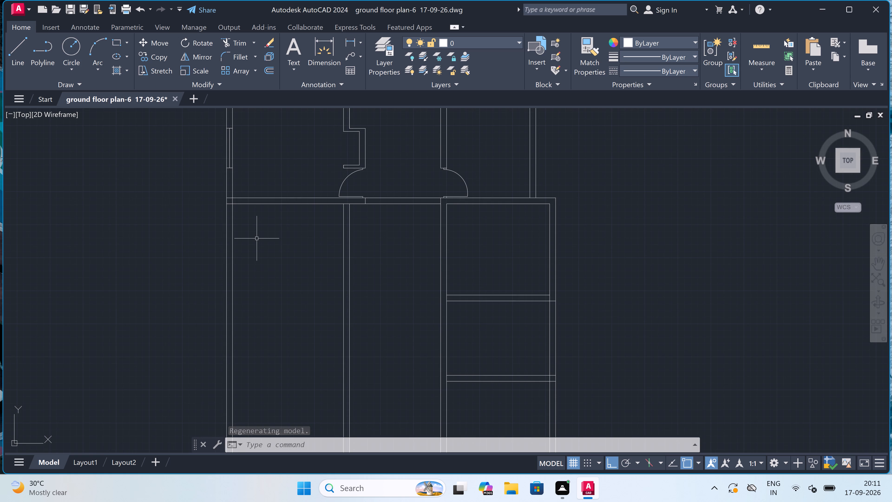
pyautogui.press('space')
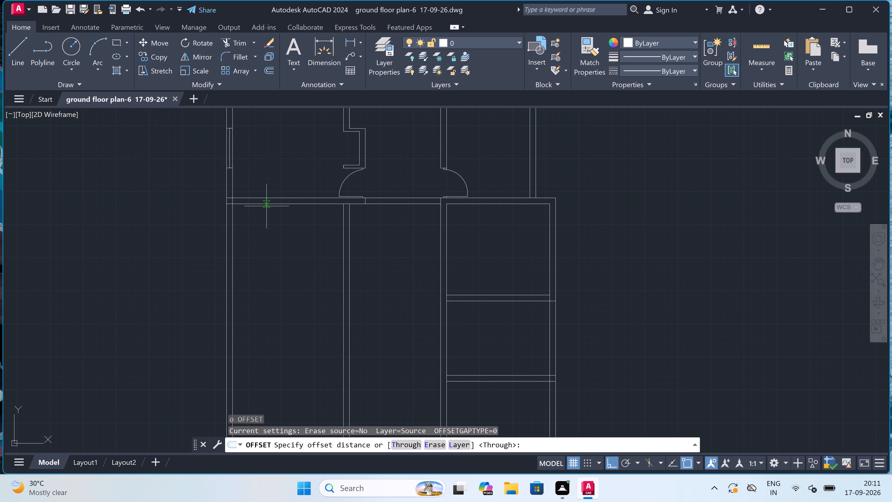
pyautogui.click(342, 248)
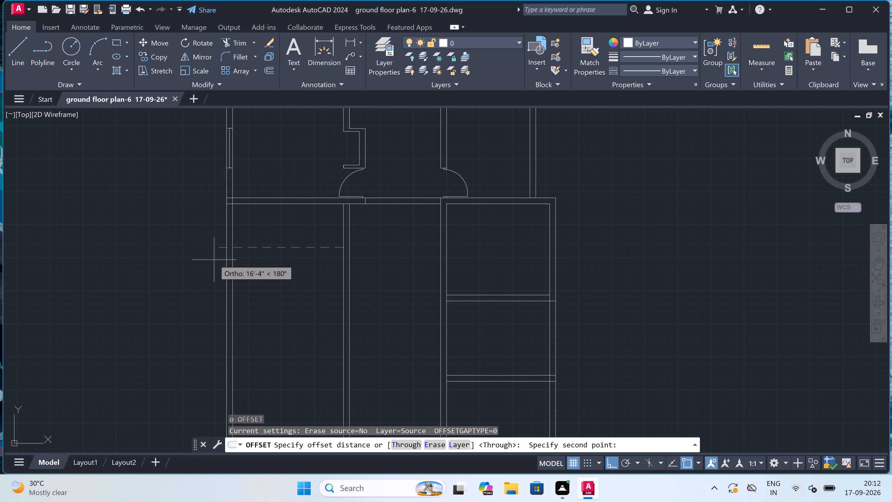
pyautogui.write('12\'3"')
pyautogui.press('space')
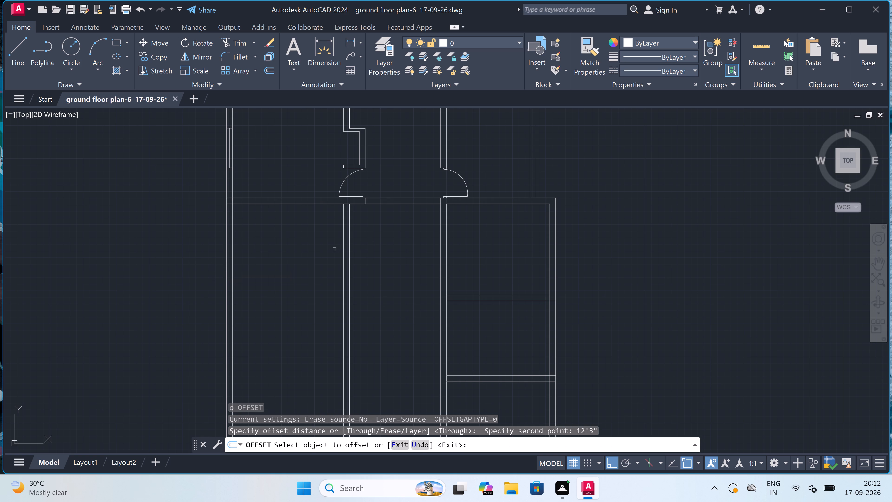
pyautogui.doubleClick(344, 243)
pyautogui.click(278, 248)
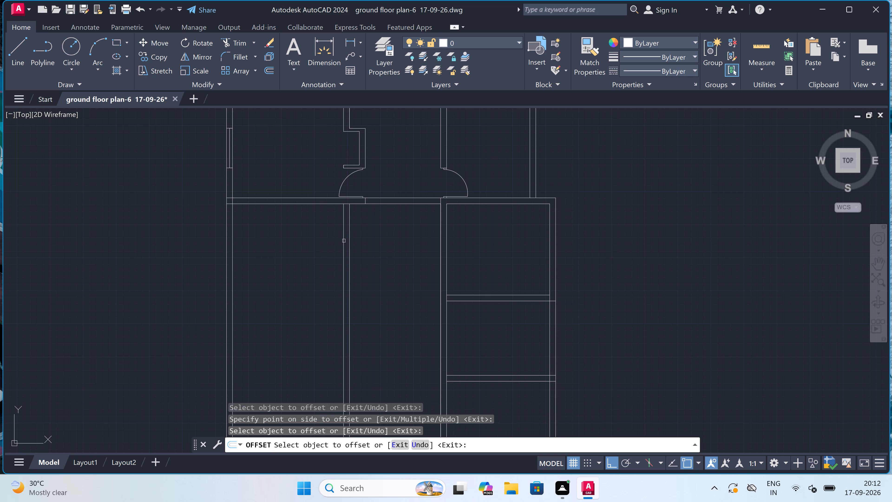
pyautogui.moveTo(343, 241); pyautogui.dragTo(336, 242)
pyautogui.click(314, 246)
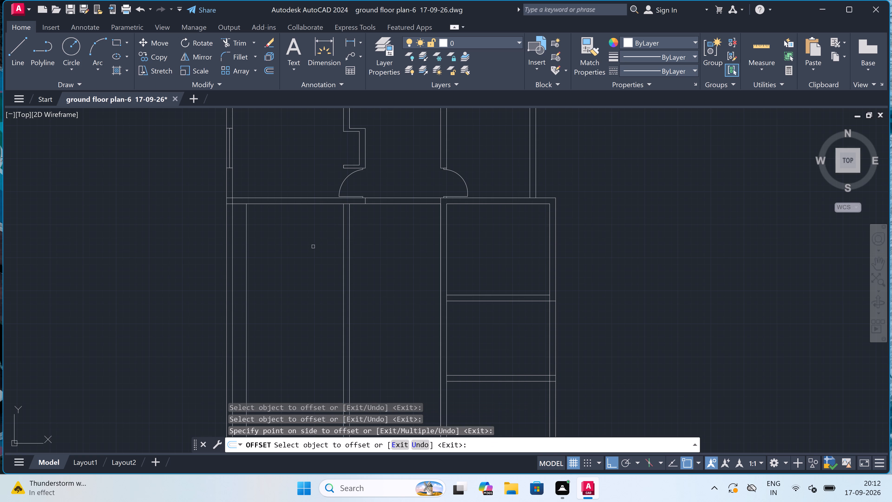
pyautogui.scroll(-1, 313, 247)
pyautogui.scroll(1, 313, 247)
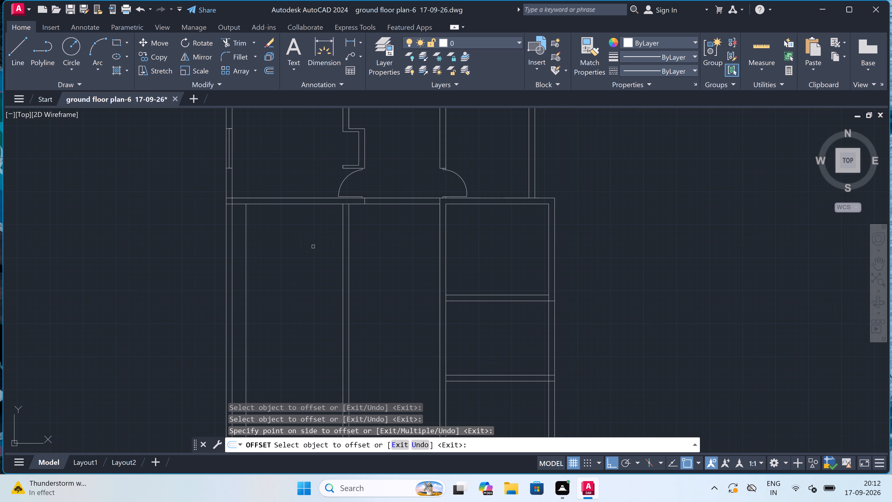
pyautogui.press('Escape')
# Trim away both partition faces and the new offset line below the horizontal wall in the left area.
pyautogui.write('tr')
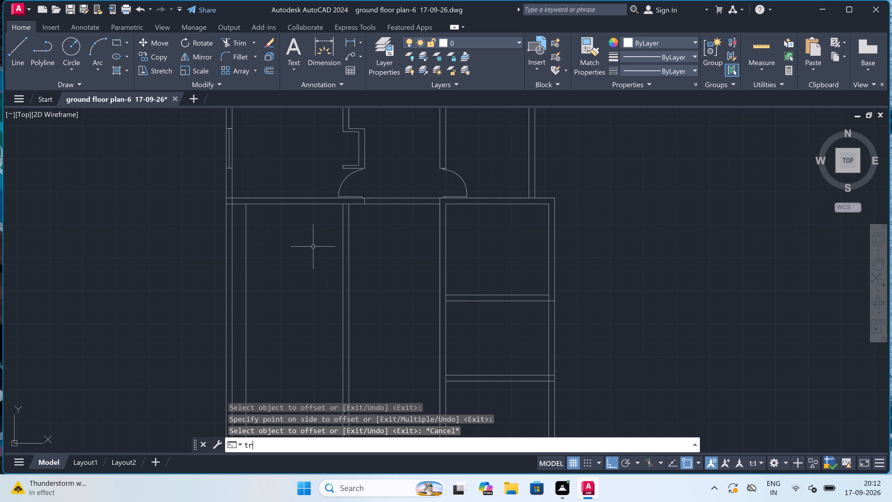
pyautogui.press('space')
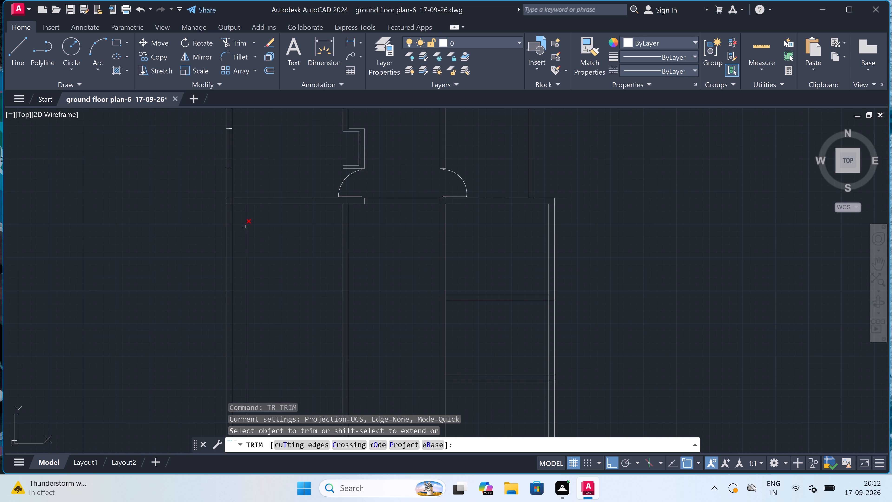
pyautogui.click(242, 225)
pyautogui.click(355, 236)
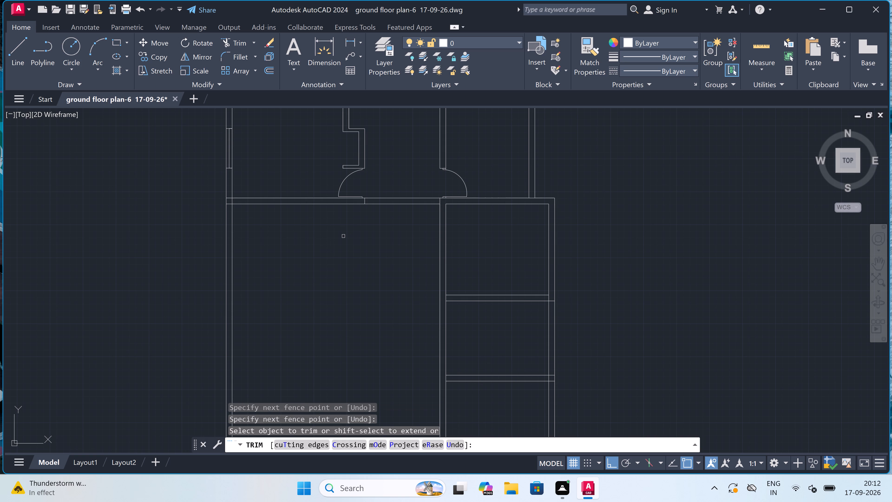
pyautogui.scroll(-1, 343, 236)
pyautogui.scroll(2, 324, 227)
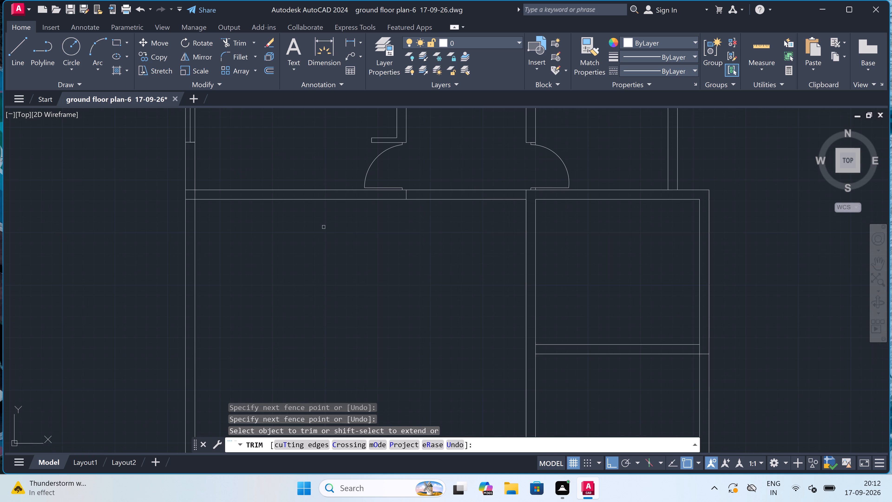
pyautogui.press('Escape')
# Offset the left face of the long vertical wall beside the right-hand rooms 15'9" to the left.
pyautogui.scroll(-1, 324, 227)
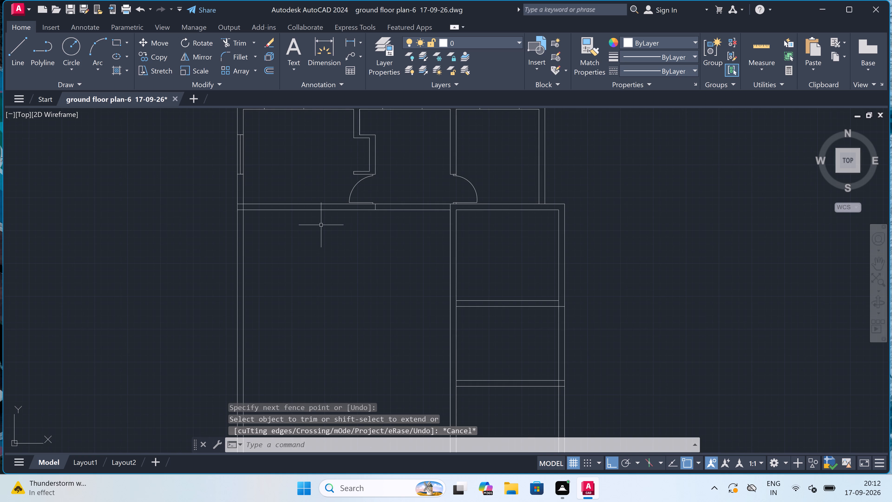
pyautogui.press('o')
pyautogui.press('space')
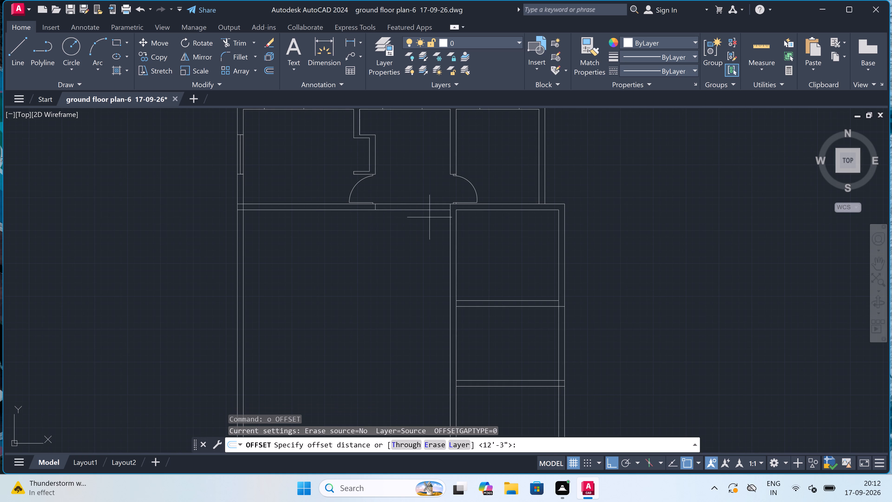
pyautogui.click(446, 236)
pyautogui.write('15')
pyautogui.press("'")
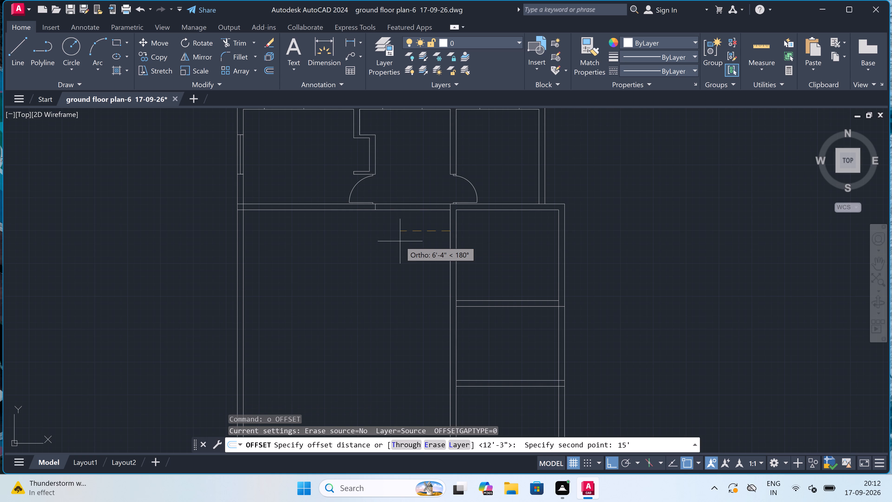
pyautogui.write('9"')
pyautogui.press('space')
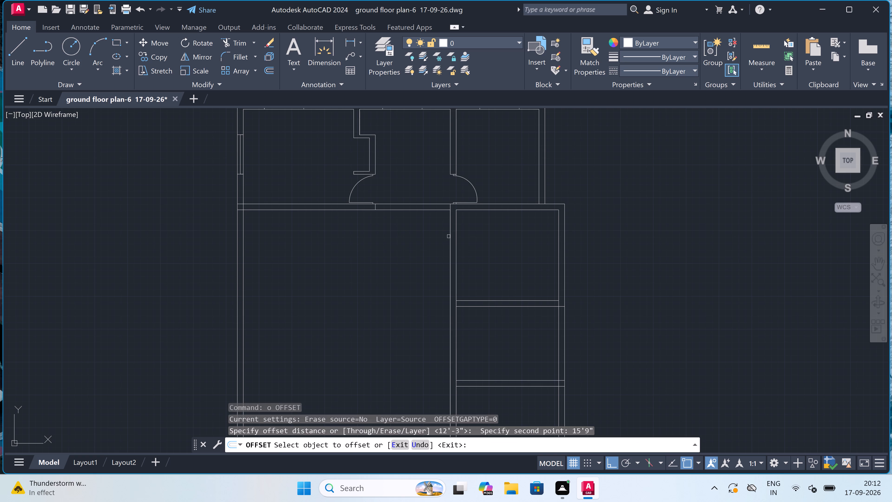
pyautogui.moveTo(450, 236); pyautogui.dragTo(420, 241)
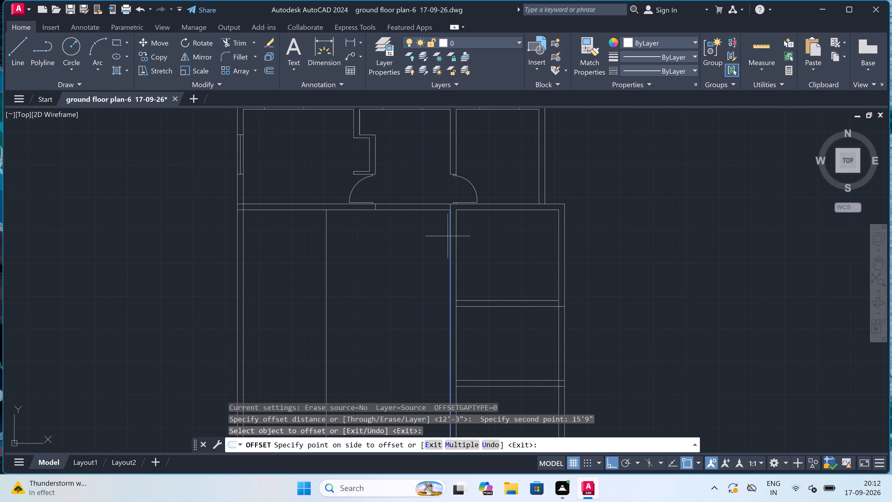
pyautogui.click(344, 259)
pyautogui.scroll(-4, 345, 259)
pyautogui.scroll(2, 312, 263)
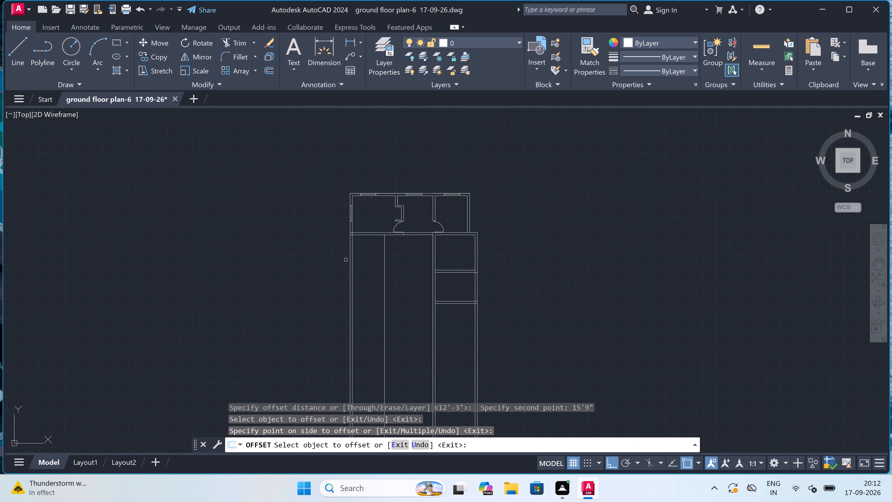
pyautogui.scroll(2, 373, 259)
pyautogui.press('Escape')
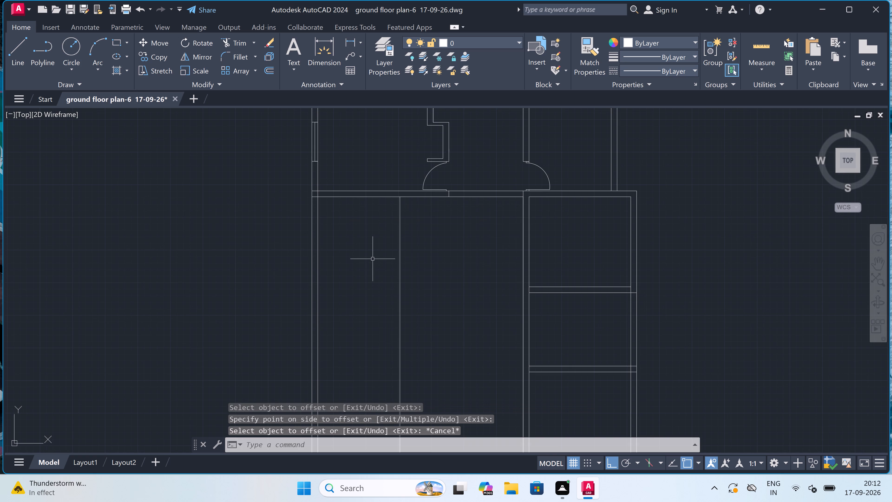
# Offset the new vertical line 9" to the left to give the new partition its thickness.
pyautogui.press('space')
pyautogui.click(401, 256)
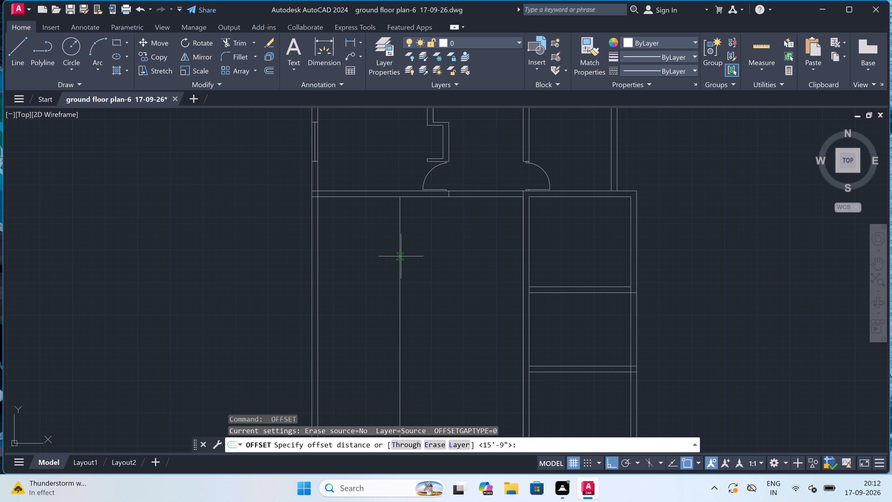
pyautogui.write('9"')
pyautogui.press('space')
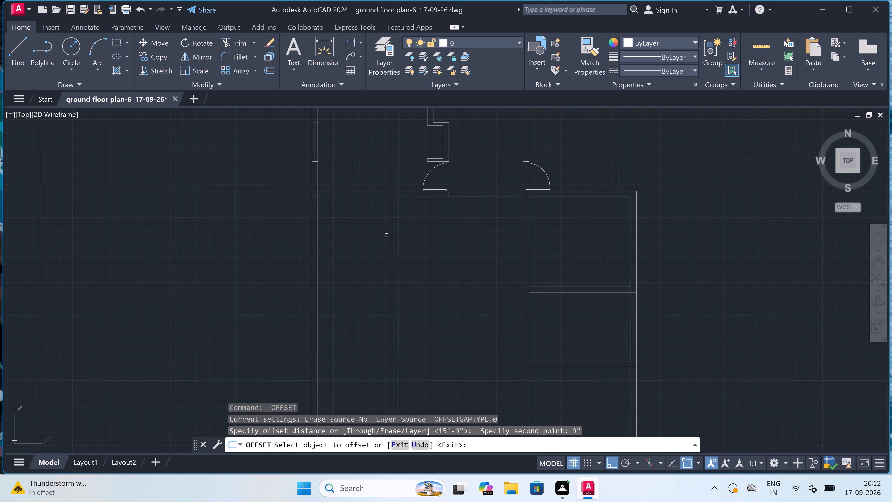
pyautogui.moveTo(400, 230); pyautogui.dragTo(396, 232)
pyautogui.click(367, 236)
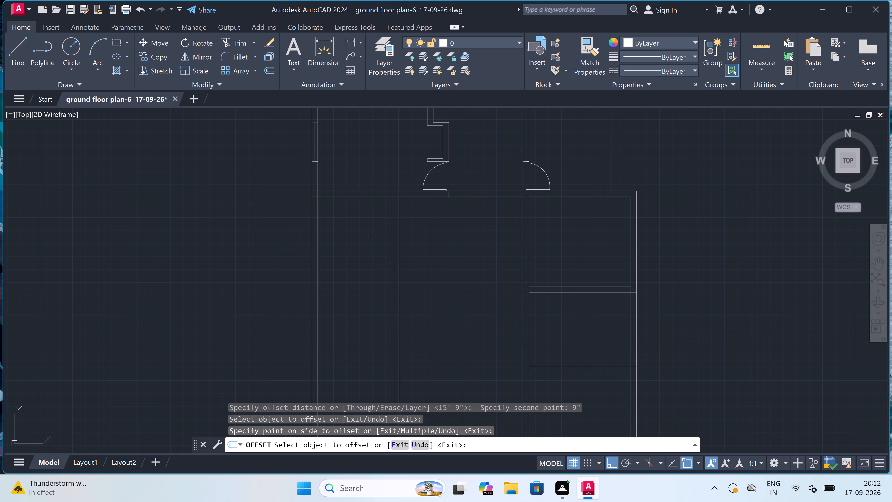
pyautogui.press('Escape')
# Trim away both faces of the left outer wall below the horizontal wall.
pyautogui.write('tr')
pyautogui.press('space')
pyautogui.click(367, 237)
pyautogui.click(241, 267)
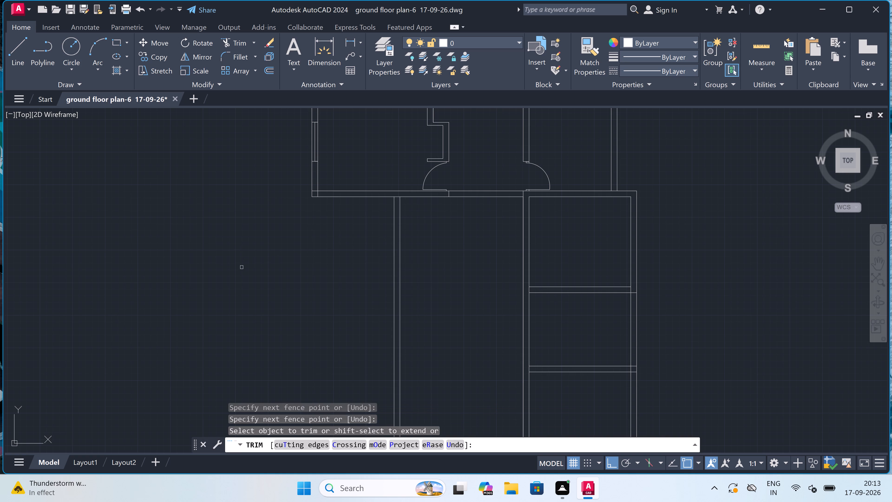
pyautogui.press('Escape')
# Offset the new partition's left face 12'3" to the left to mark the width of the left room.
pyautogui.press('o')
pyautogui.press('space')
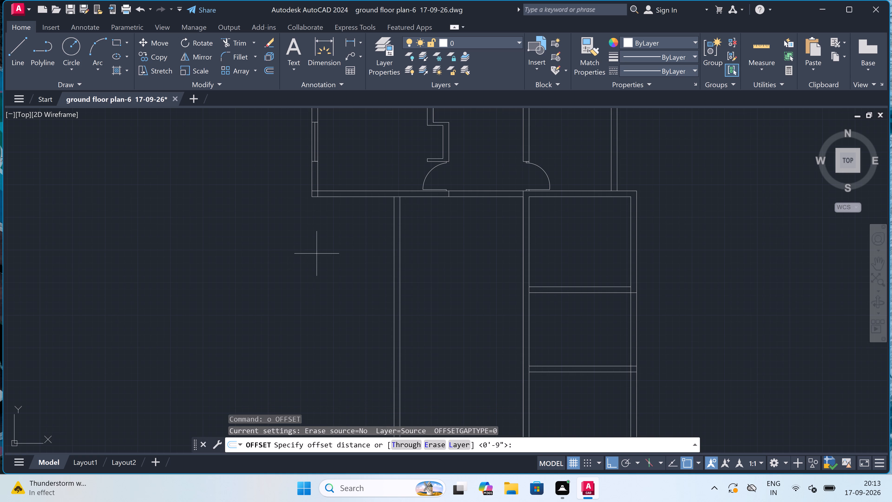
pyautogui.scroll(1, 318, 254)
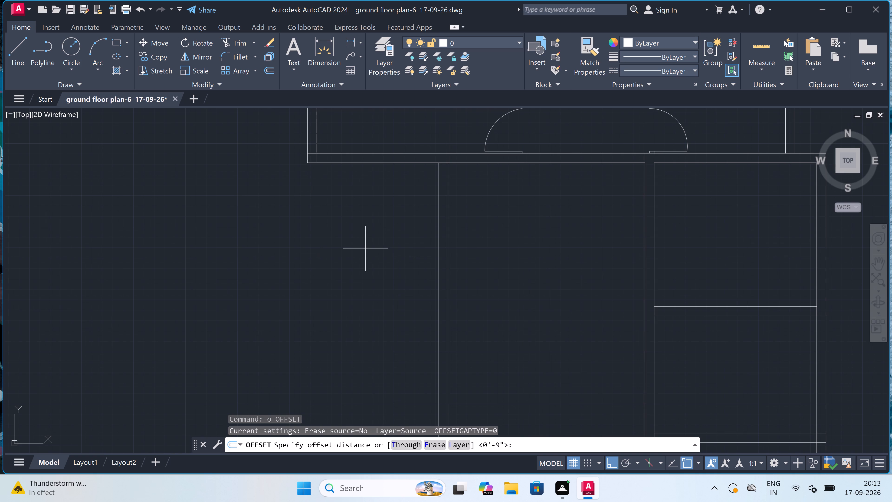
pyautogui.click(438, 251)
pyautogui.write("12'")
pyautogui.write('3"')
pyautogui.press('space')
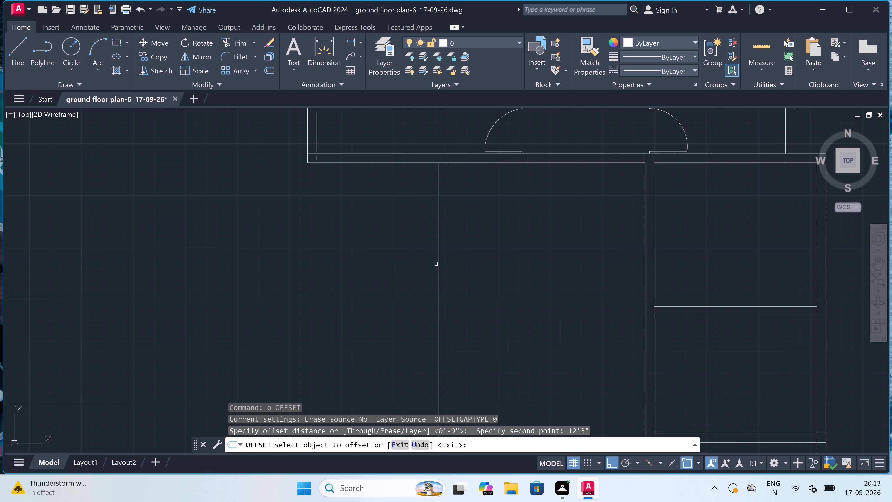
pyautogui.click(438, 264)
pyautogui.click(397, 274)
pyautogui.scroll(-4, 397, 274)
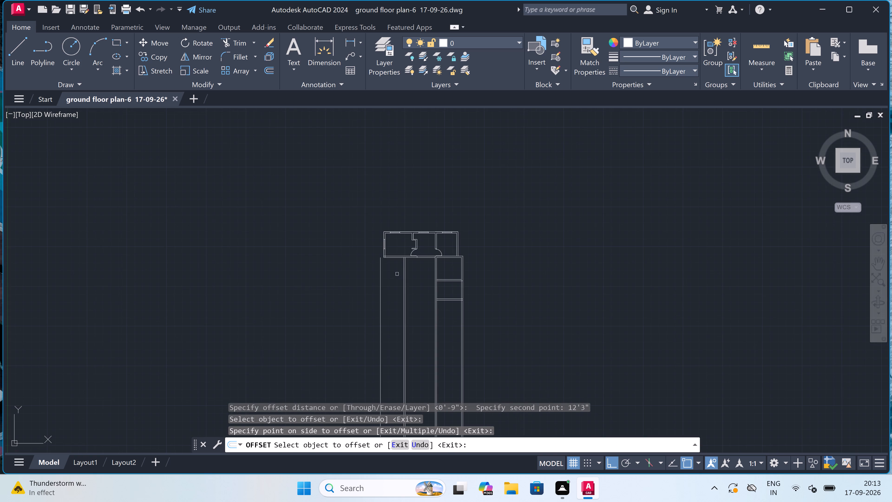
pyautogui.scroll(4, 387, 269)
pyautogui.press('Escape')
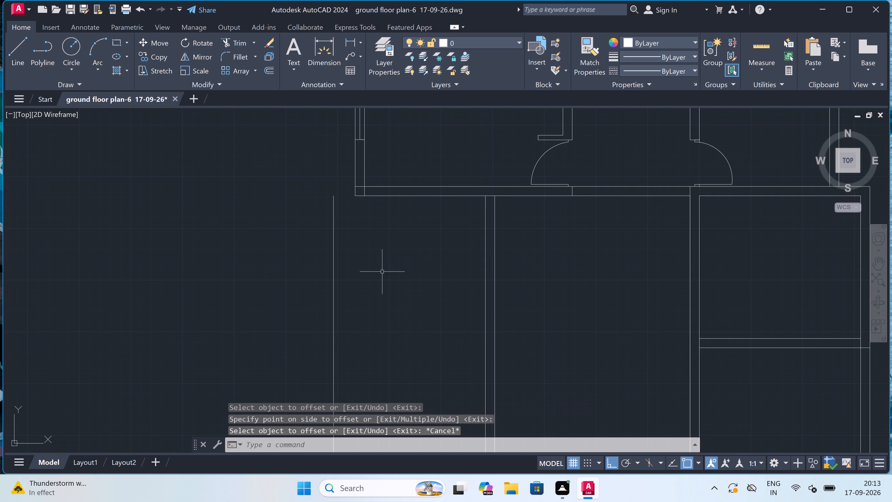
# Offset the leftmost vertical line 9" to the left to give the left room's outer wall its thickness.
pyautogui.press('space')
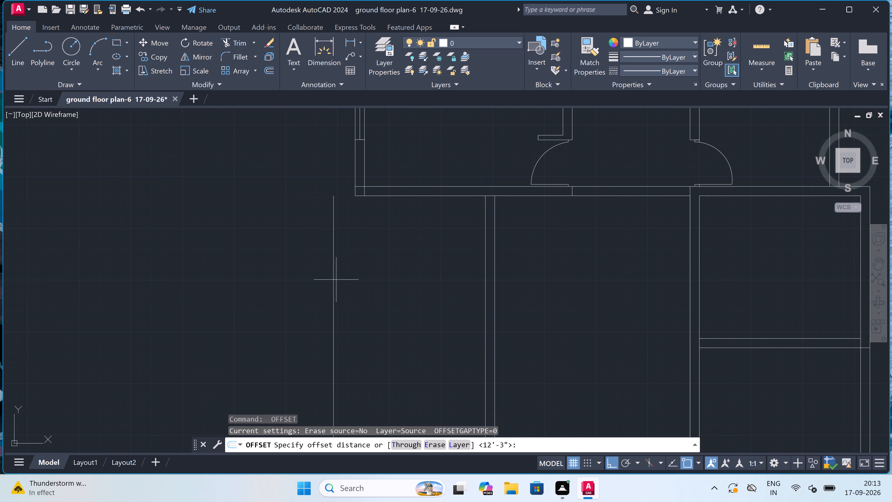
pyautogui.click(333, 279)
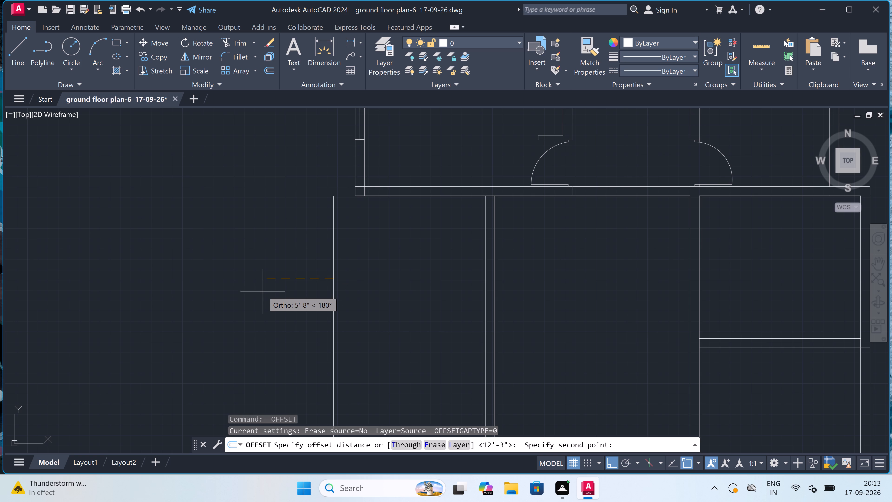
pyautogui.write('9"')
pyautogui.press('space')
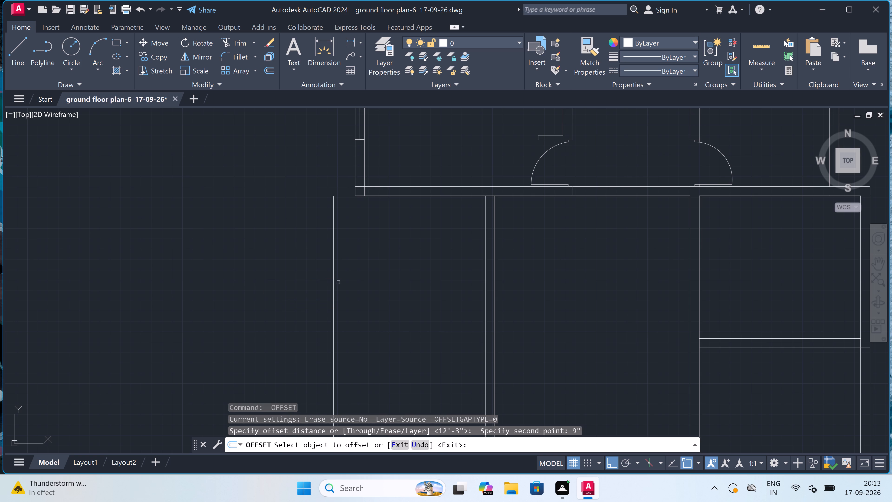
pyautogui.click(332, 279)
pyautogui.click(314, 278)
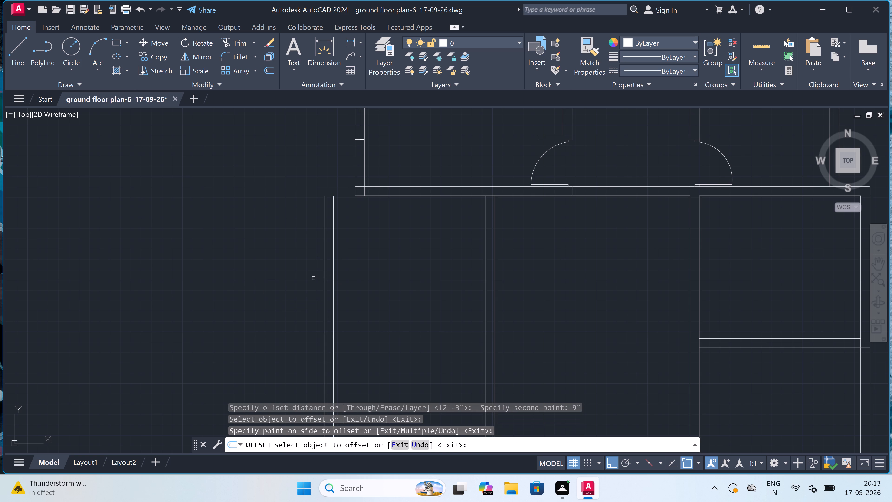
pyautogui.press('Escape')
# Fillet both faces of the new left outer wall to the matching faces of the horizontal wall, forming a square corner.
pyautogui.scroll(4, 349, 191)
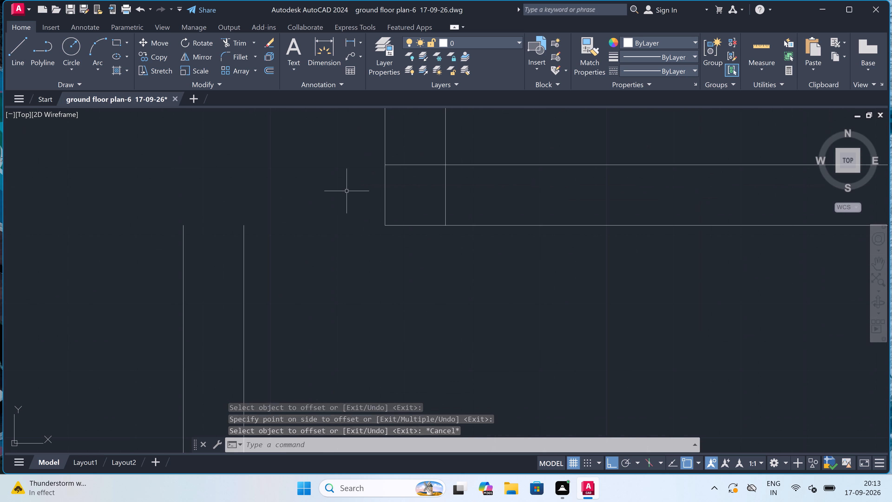
pyautogui.press('f')
pyautogui.press('space')
pyautogui.scroll(-3, 193, 249)
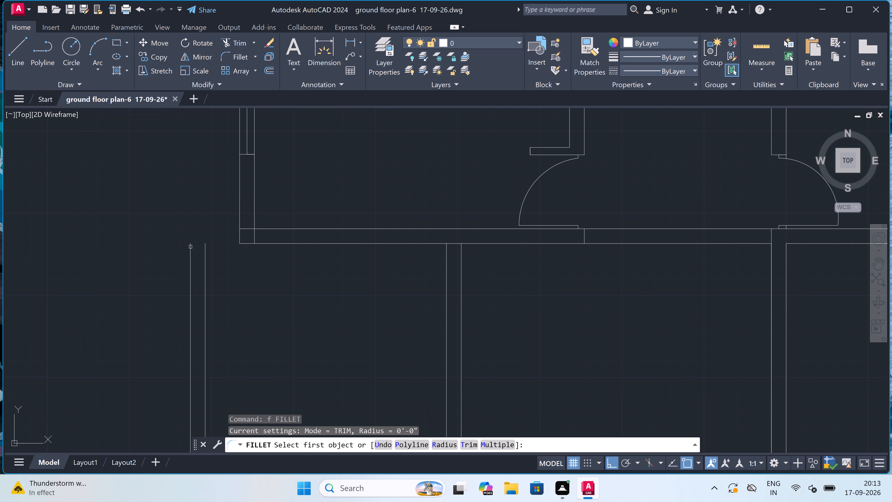
pyautogui.scroll(2, 191, 241)
pyautogui.click(190, 251)
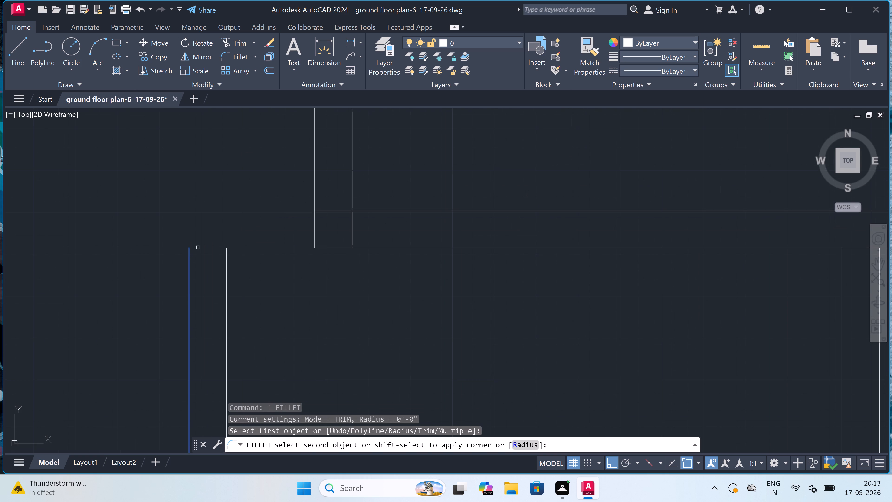
pyautogui.click(332, 210)
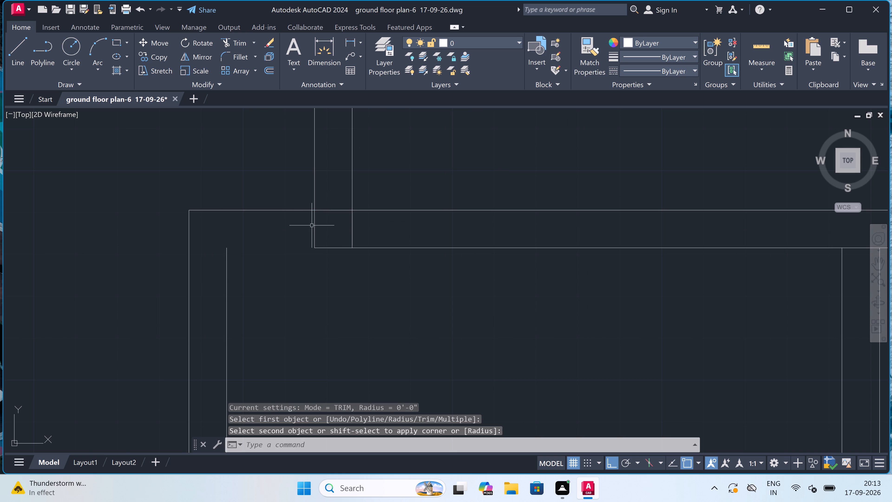
pyautogui.press('space')
pyautogui.click(226, 277)
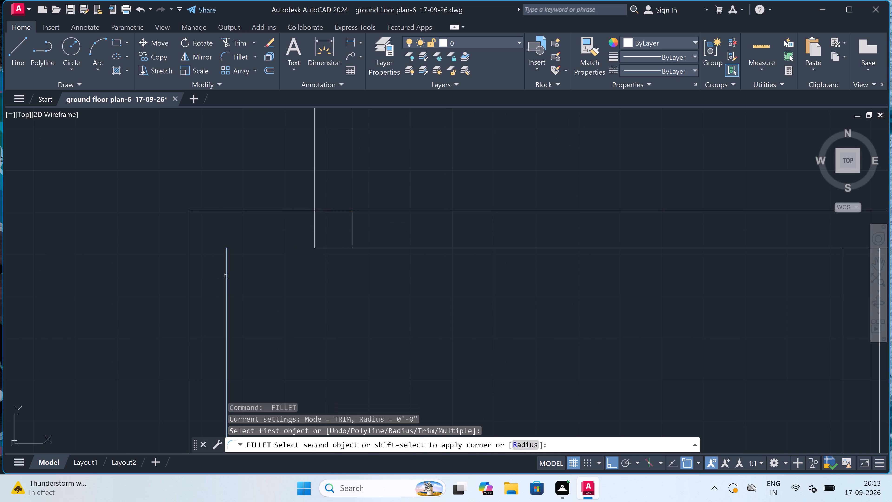
pyautogui.click(332, 245)
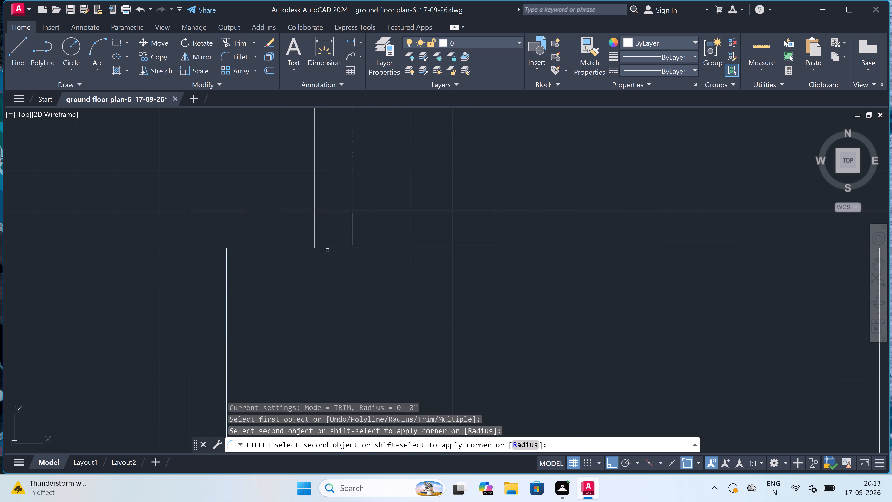
pyautogui.click(327, 250)
pyautogui.click(325, 248)
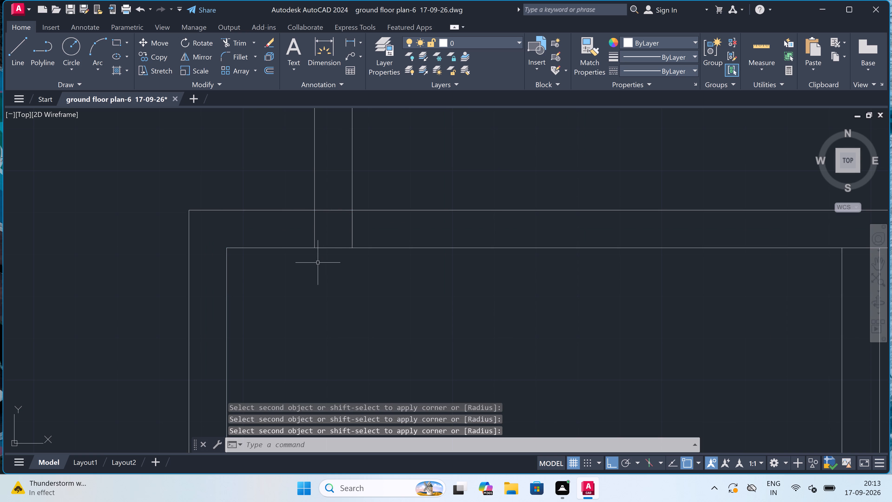
# Trim the crossing lines where the upper room's left wall meets the horizontal wall, opening the junction.
pyautogui.press('t')
pyautogui.press('r')
pyautogui.press('space')
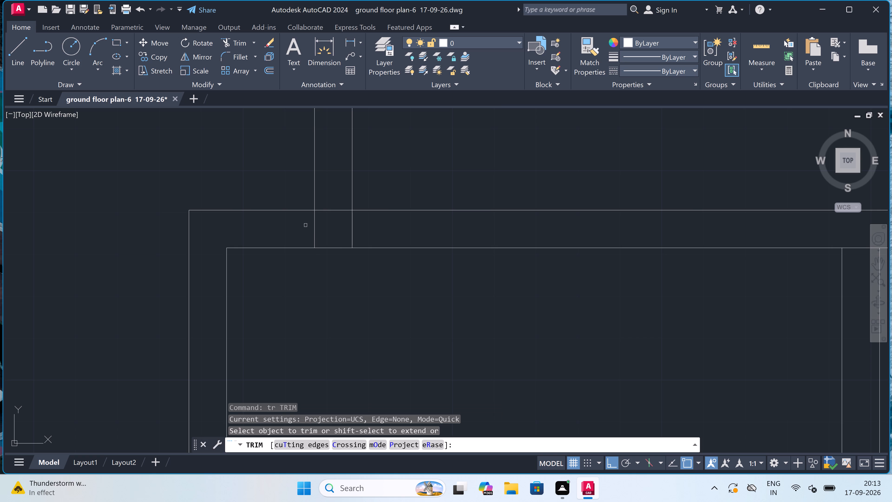
pyautogui.click(305, 225)
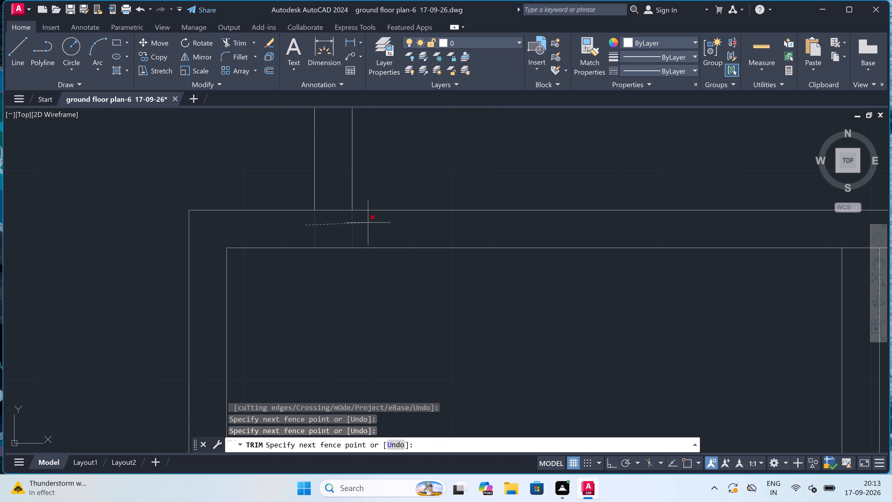
pyautogui.click(368, 223)
pyautogui.click(329, 223)
pyautogui.click(330, 205)
pyautogui.scroll(-3, 331, 207)
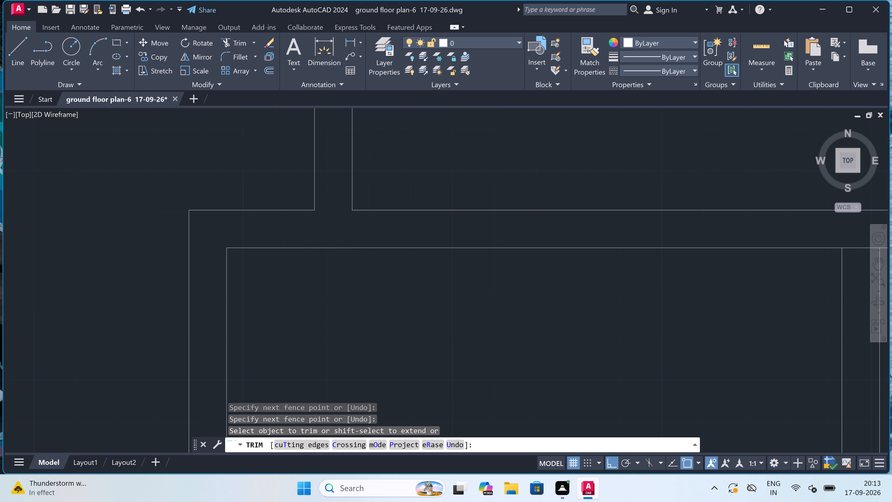
pyautogui.scroll(-2, 331, 207)
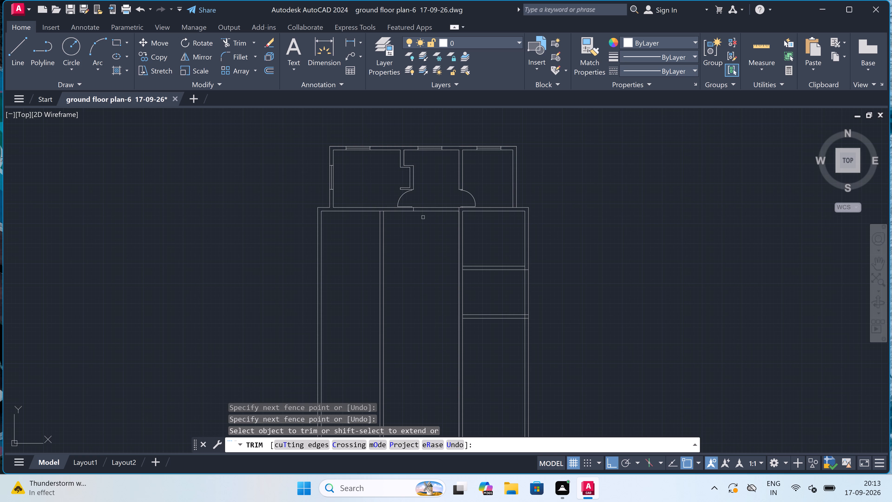
pyautogui.scroll(3, 360, 238)
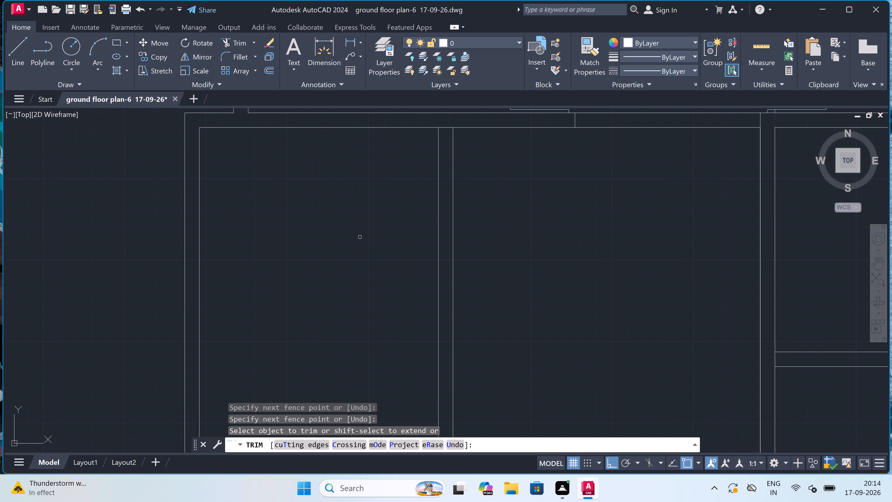
pyautogui.scroll(-1, 360, 237)
pyautogui.press('Escape')
# Offset the horizontal wall's lower face 11'6" downward across the left and middle rooms.
pyautogui.press('o')
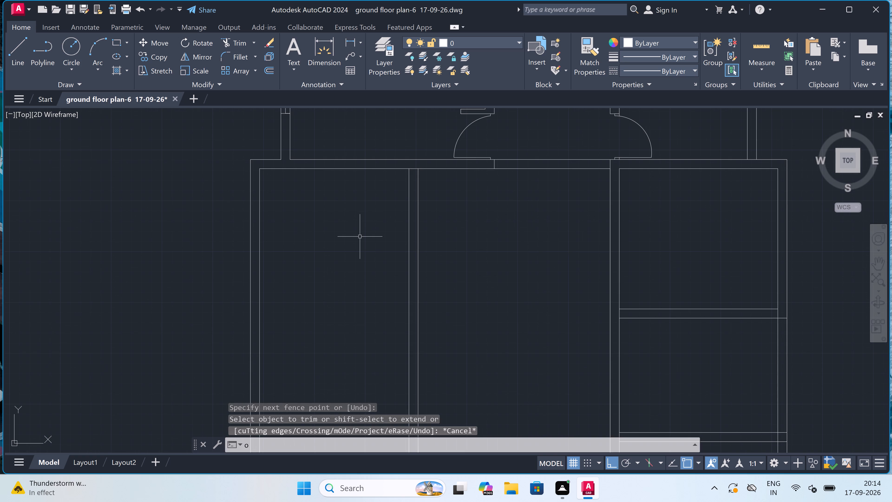
pyautogui.press('space')
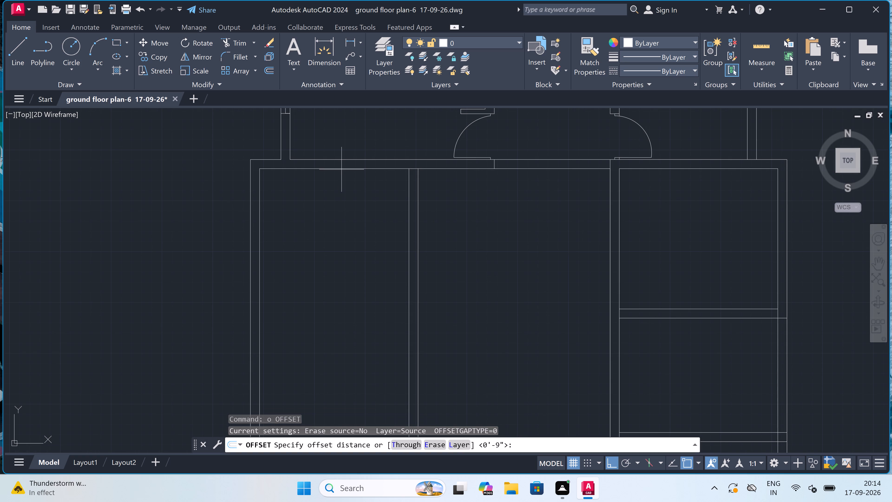
pyautogui.click(342, 167)
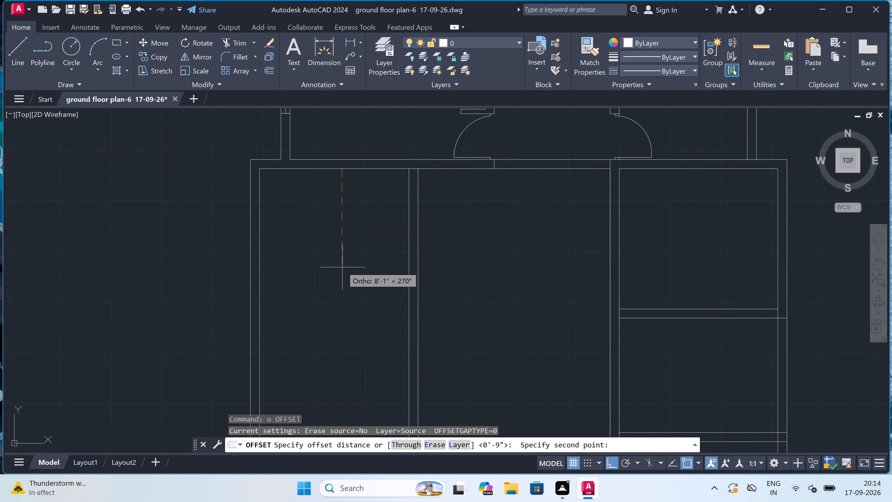
pyautogui.write("11'")
pyautogui.write('6"')
pyautogui.press('space')
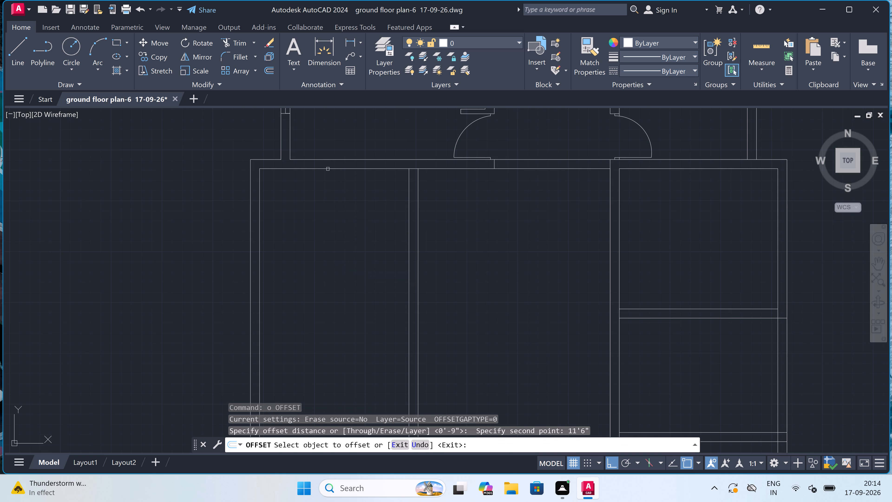
pyautogui.moveTo(327, 169); pyautogui.dragTo(327, 190)
pyautogui.click(325, 223)
pyautogui.scroll(-4, 325, 223)
pyautogui.scroll(2, 323, 240)
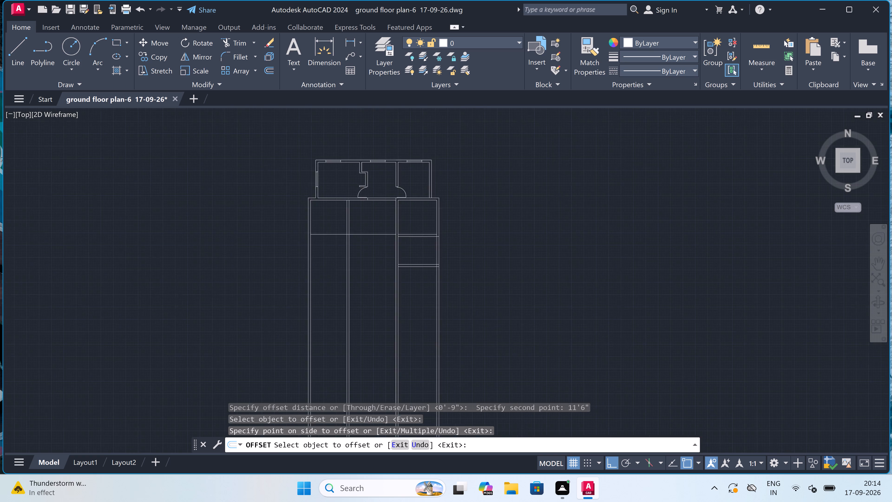
pyautogui.scroll(1, 323, 240)
pyautogui.scroll(2, 322, 216)
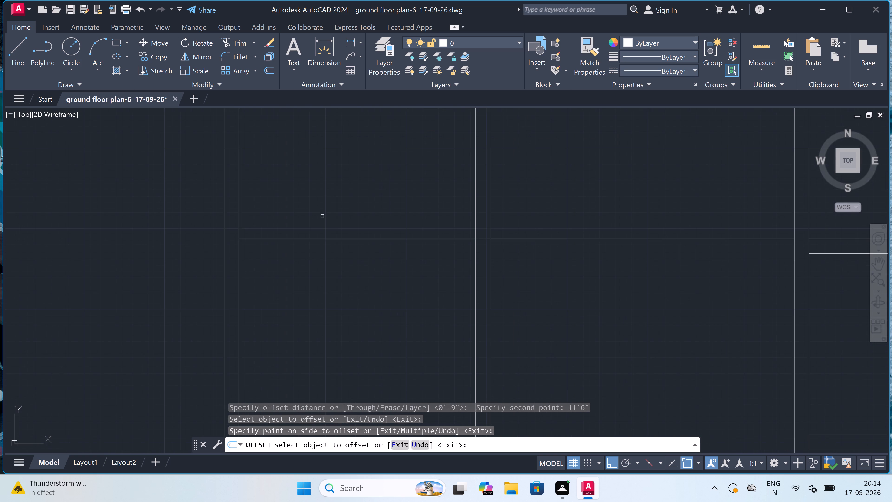
pyautogui.press('Escape')
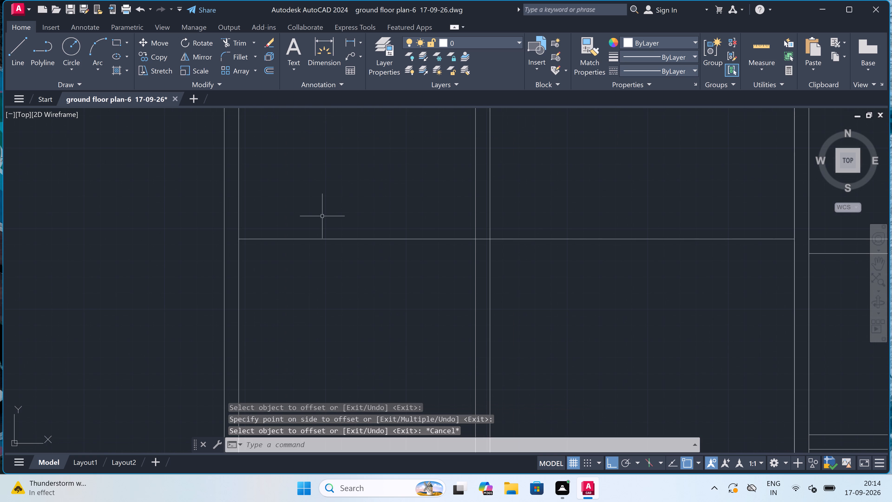
# Offset the new horizontal line 9" downward to give the cross wall its thickness.
pyautogui.press('space')
pyautogui.moveTo(329, 240); pyautogui.dragTo(330, 251)
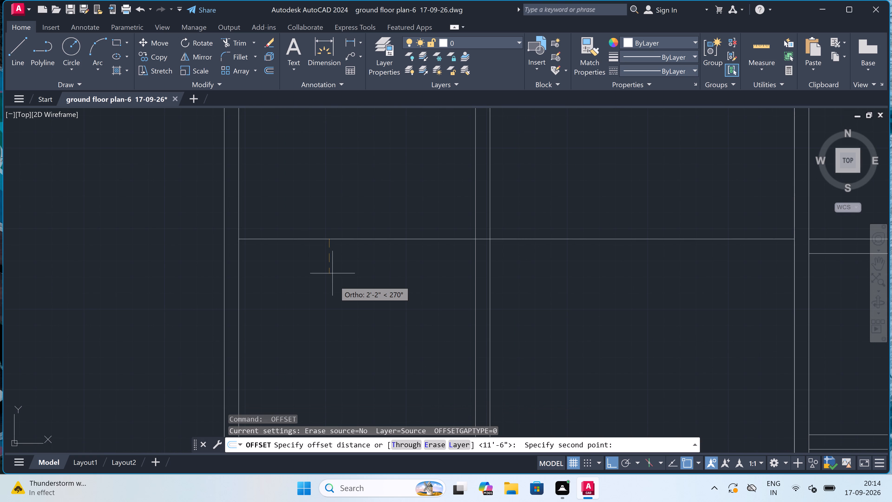
pyautogui.write('9"')
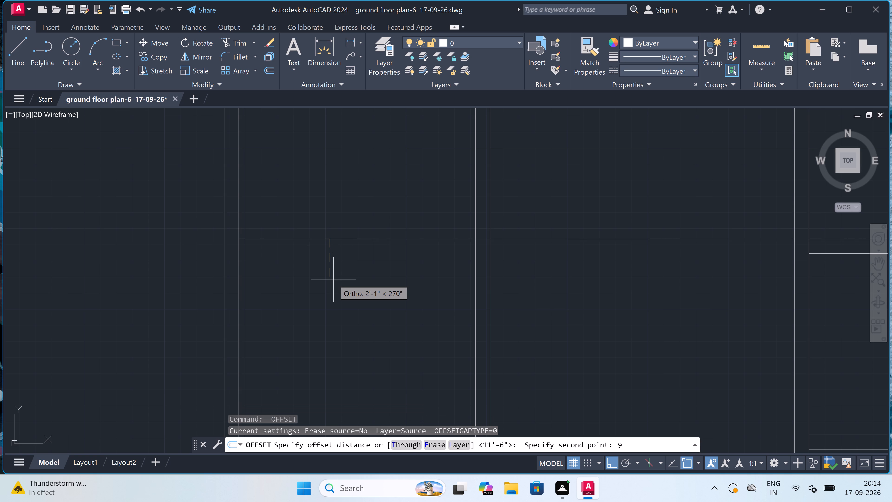
pyautogui.press('space')
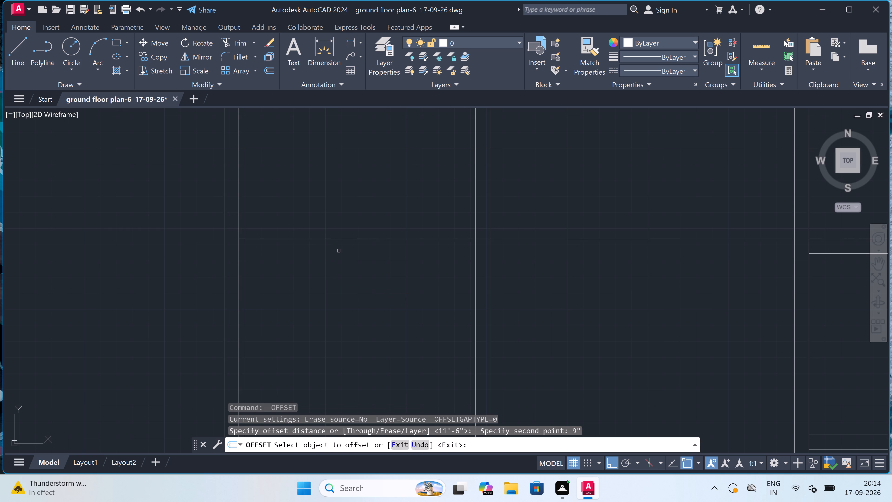
pyautogui.click(334, 238)
pyautogui.click(331, 257)
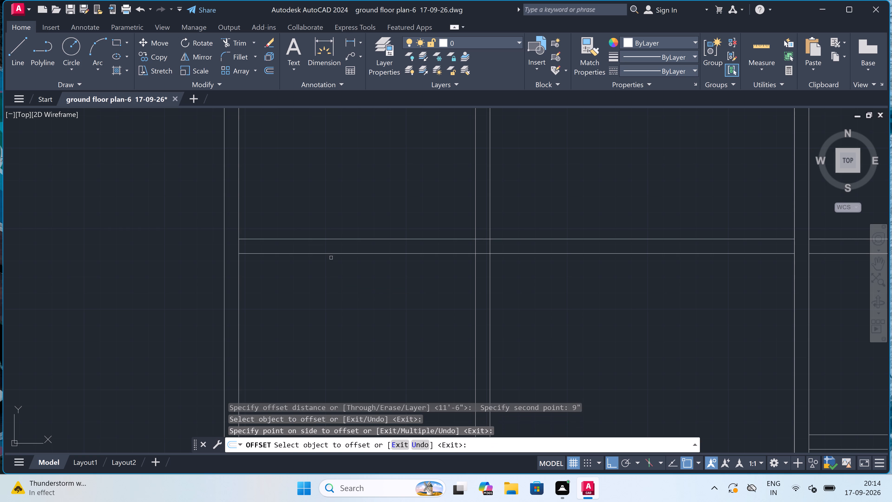
pyautogui.press('Escape')
# Offset the new cross wall's lower face 3' downward across the left and middle rooms.
pyautogui.scroll(-1, 331, 258)
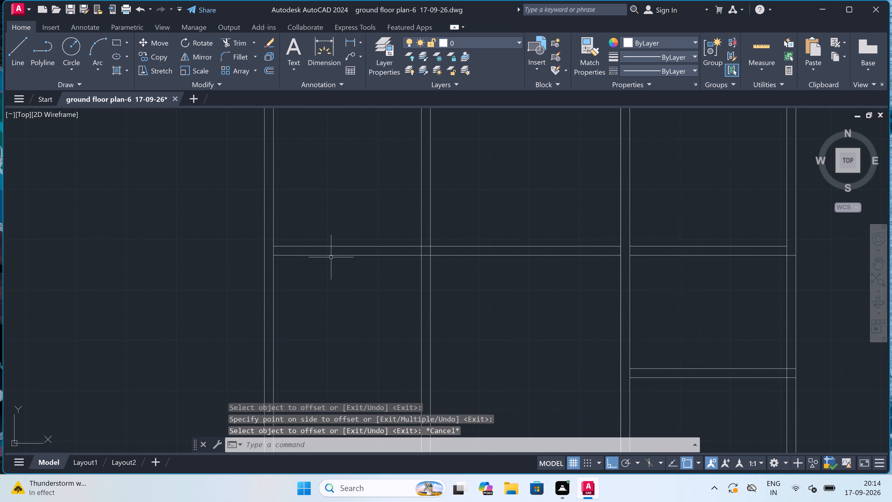
pyautogui.write('o')
pyautogui.press('space')
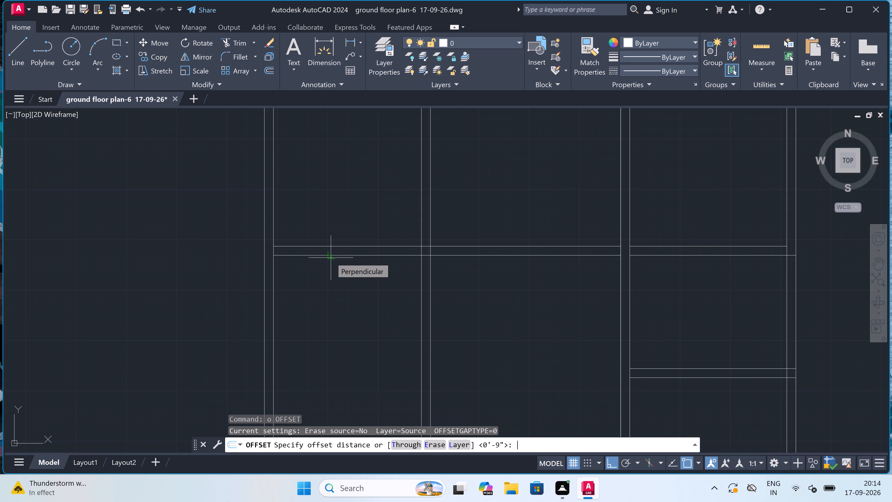
pyautogui.moveTo(330, 257); pyautogui.dragTo(331, 268)
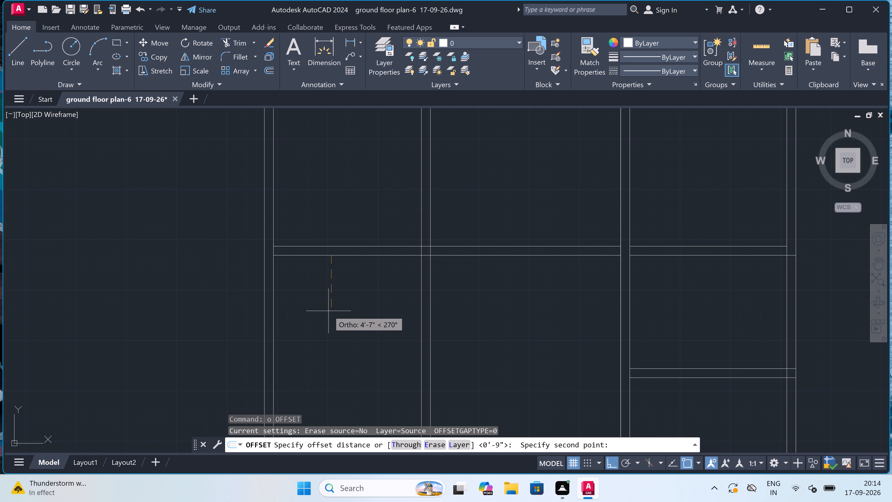
pyautogui.write("3'")
pyautogui.press('space')
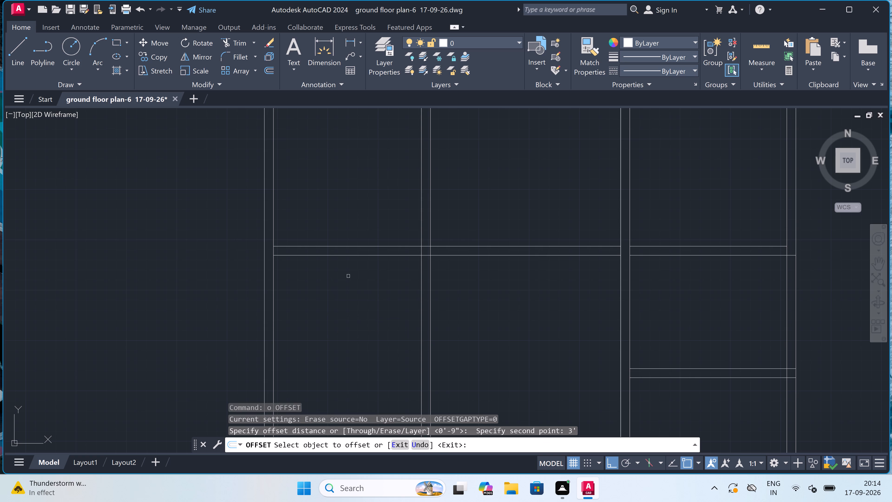
pyautogui.click(340, 256)
pyautogui.click(332, 293)
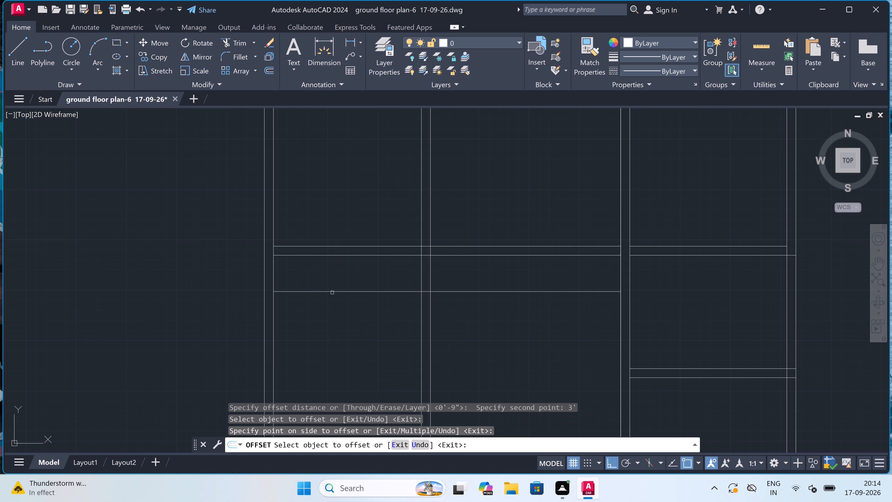
pyautogui.press('Escape')
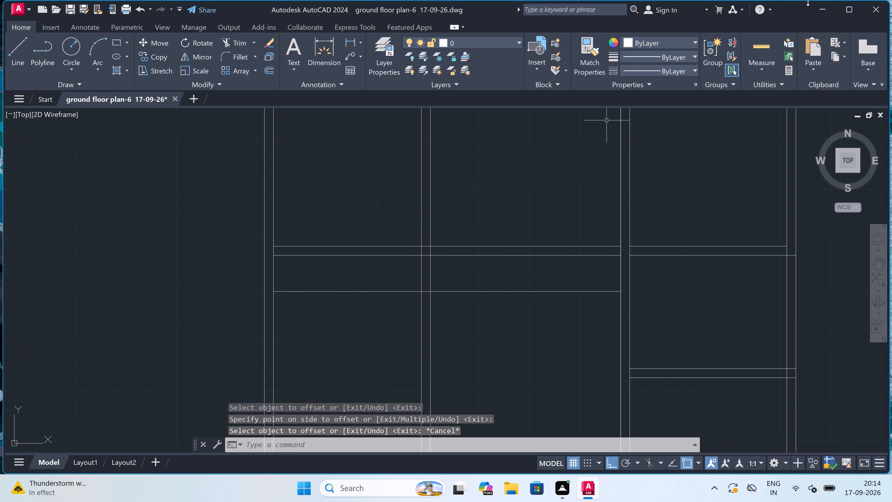
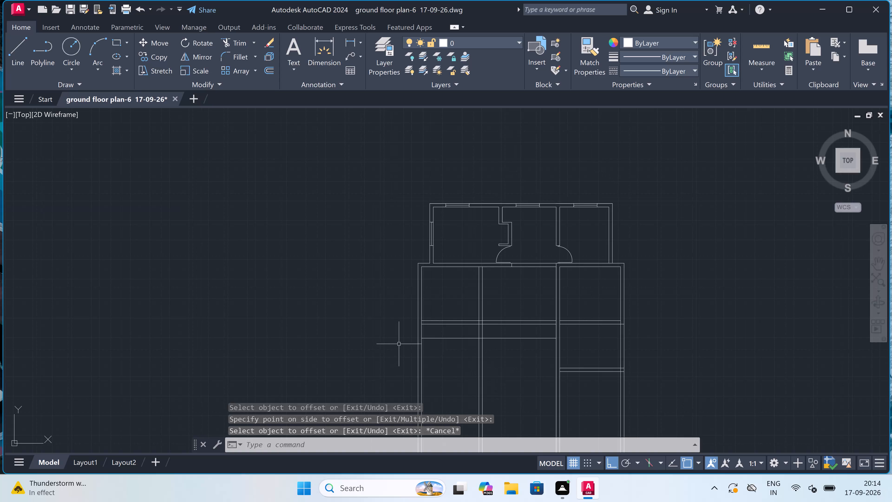
# Offset the lowest horizontal line across the left and middle rooms 4.5" downward to form a thin partition.
pyautogui.scroll(3, 442, 352)
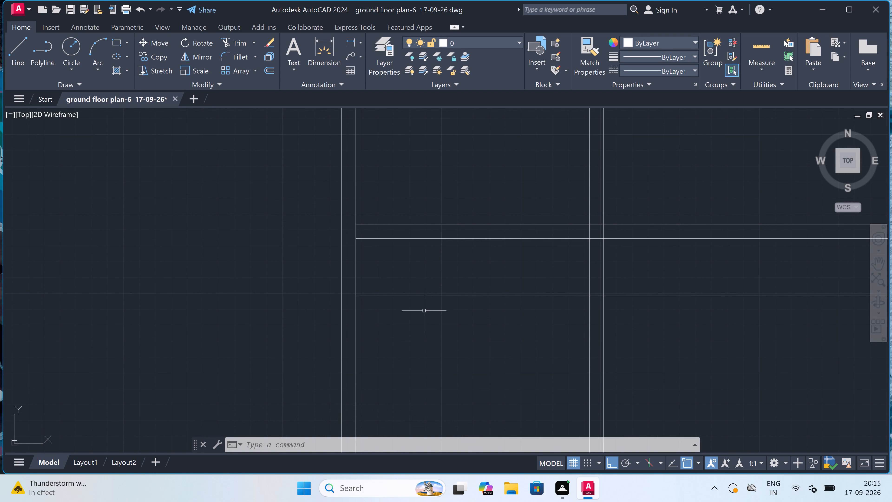
pyautogui.press('space')
pyautogui.click(414, 296)
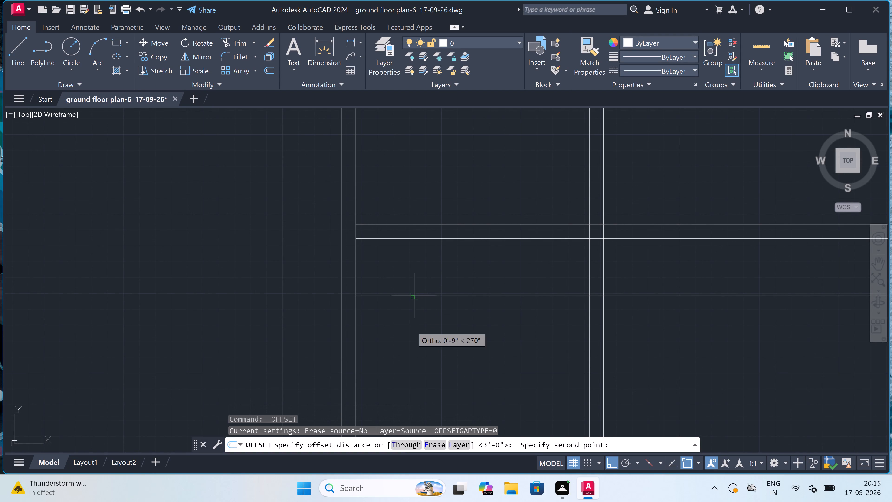
pyautogui.press('4')
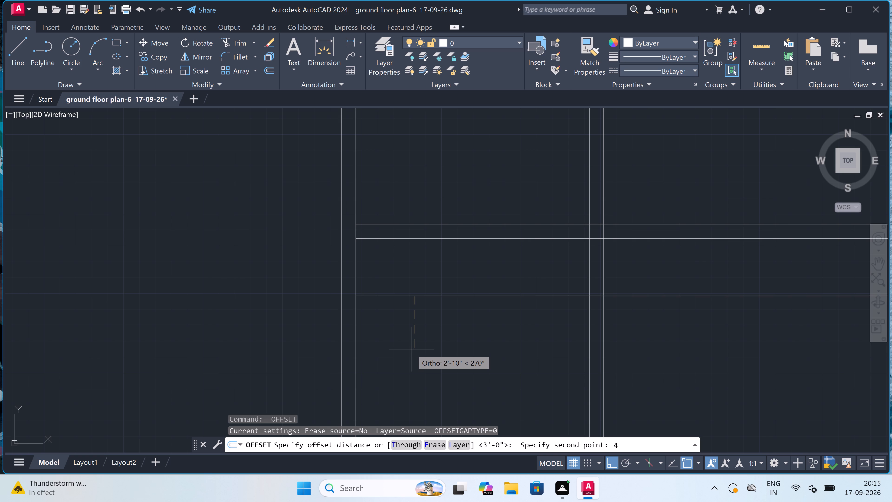
pyautogui.write('.5"')
pyautogui.press('space')
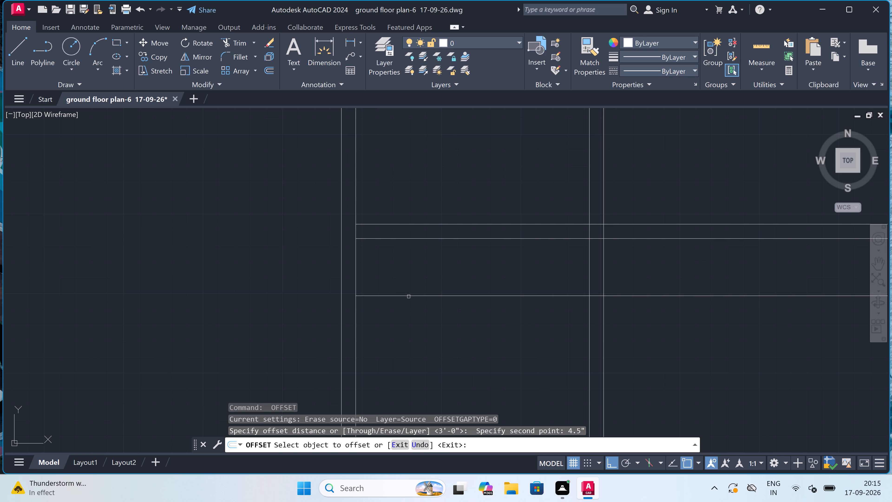
pyautogui.moveTo(409, 297); pyautogui.dragTo(408, 315)
pyautogui.click(407, 319)
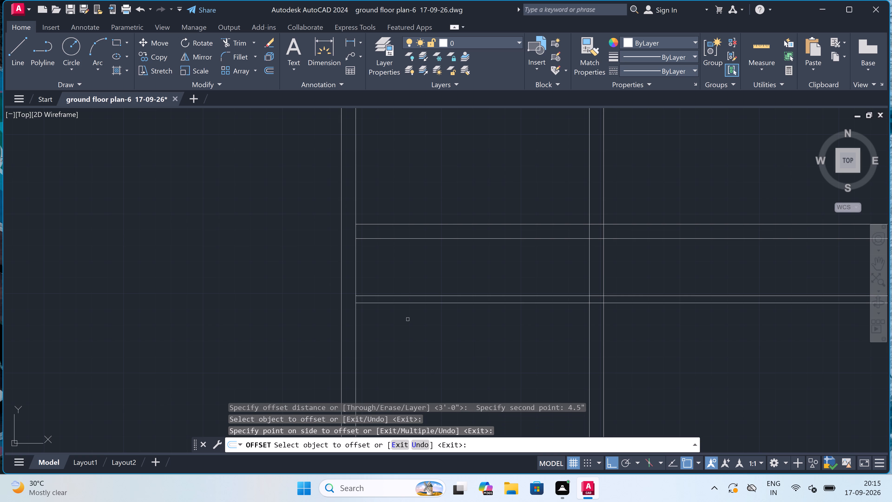
pyautogui.scroll(-2, 408, 320)
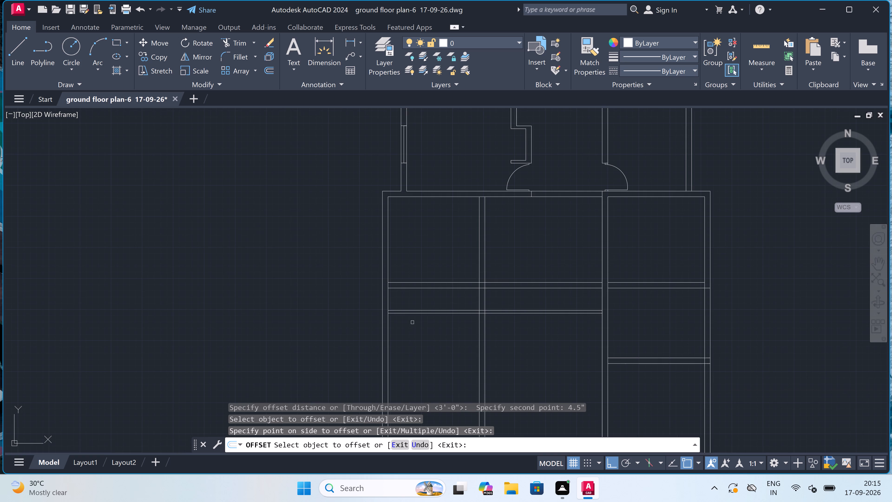
pyautogui.scroll(-1, 438, 333)
pyautogui.scroll(2, 438, 333)
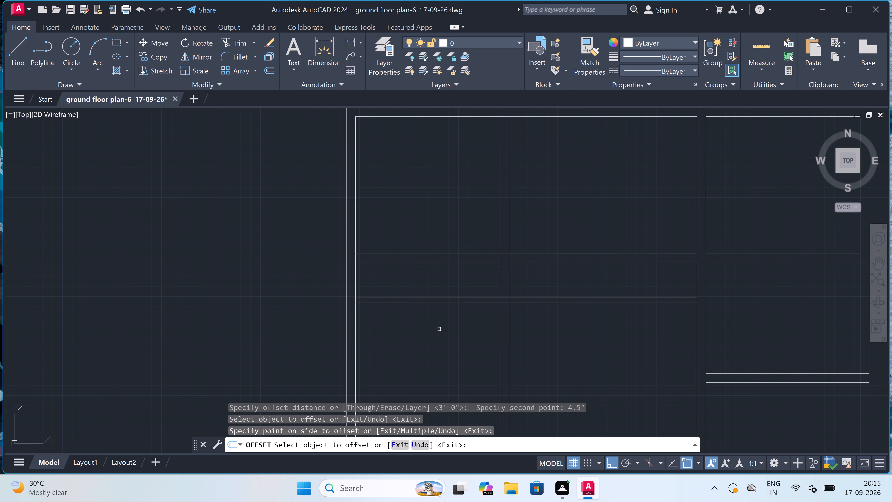
pyautogui.press('Escape')
# Trim away the four cross wall and thin partition lines spanning the middle room between its two vertical walls.
pyautogui.write('tr')
pyautogui.press('space')
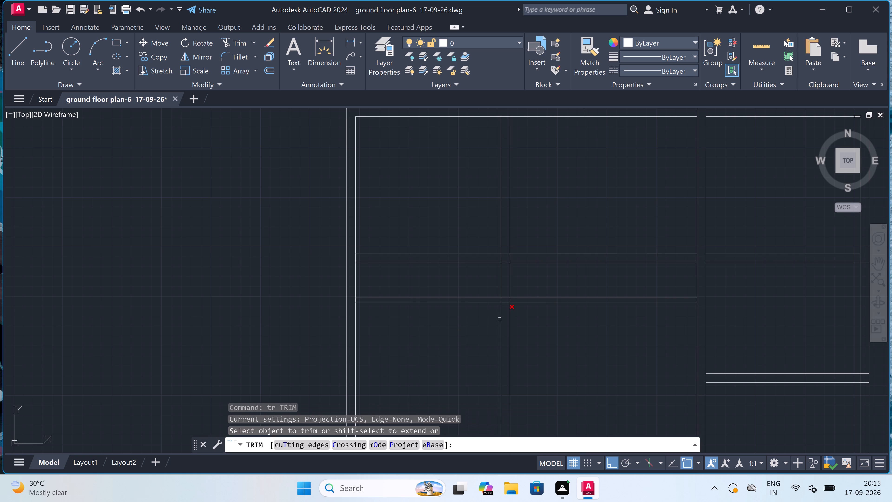
pyautogui.scroll(-3, 527, 293)
pyautogui.scroll(2, 535, 280)
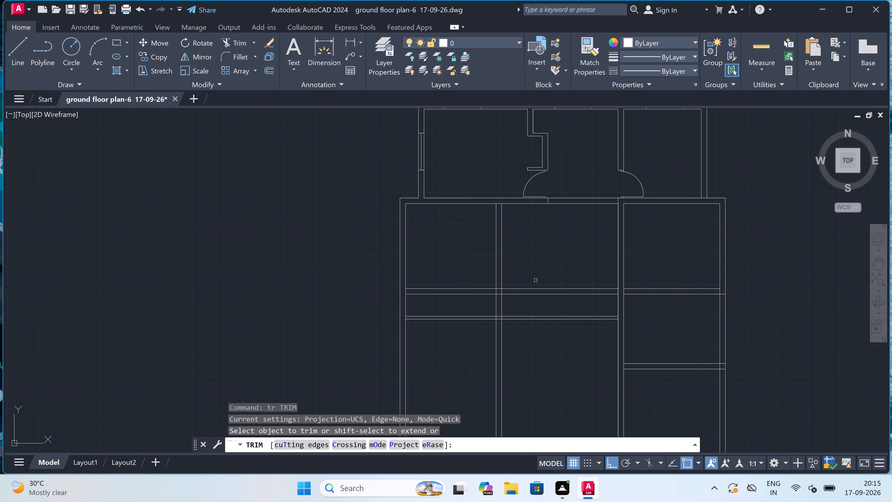
pyautogui.click(535, 277)
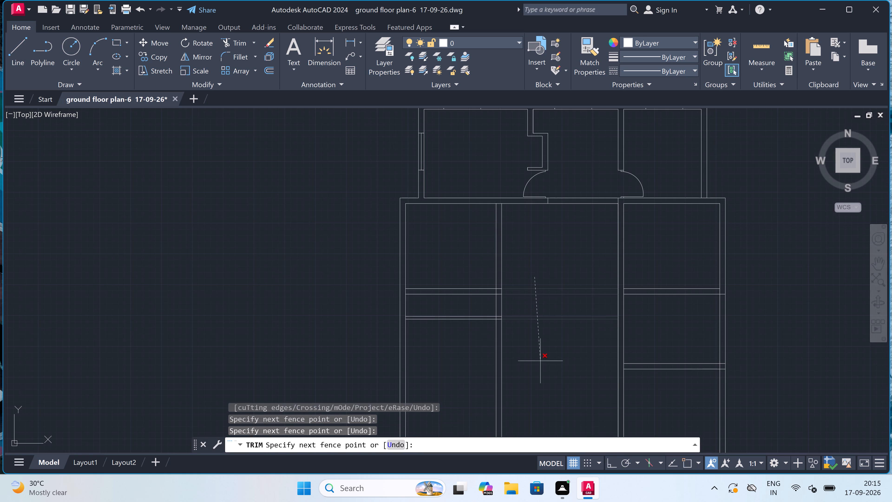
pyautogui.click(540, 361)
pyautogui.press('Escape')
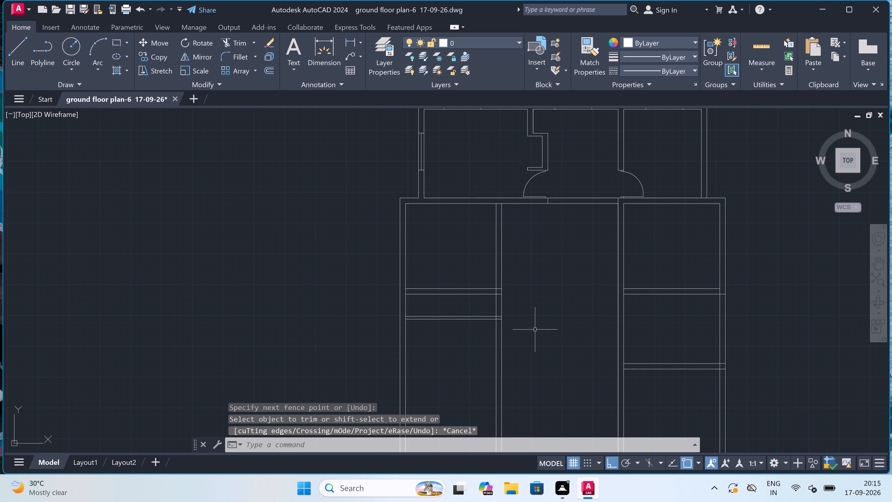
# Offset the lower face of the top horizontal wall 21'7.5" downward across the left and middle rooms.
pyautogui.press('o')
pyautogui.press('space')
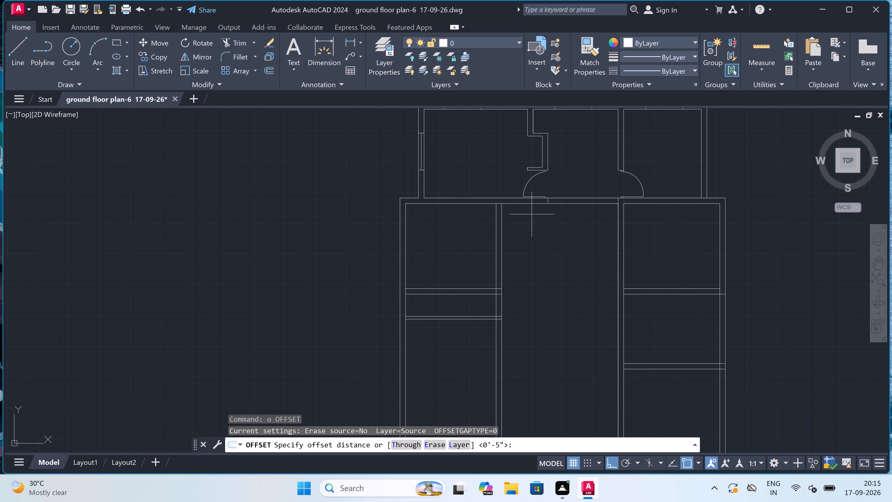
pyautogui.moveTo(534, 202); pyautogui.dragTo(534, 211)
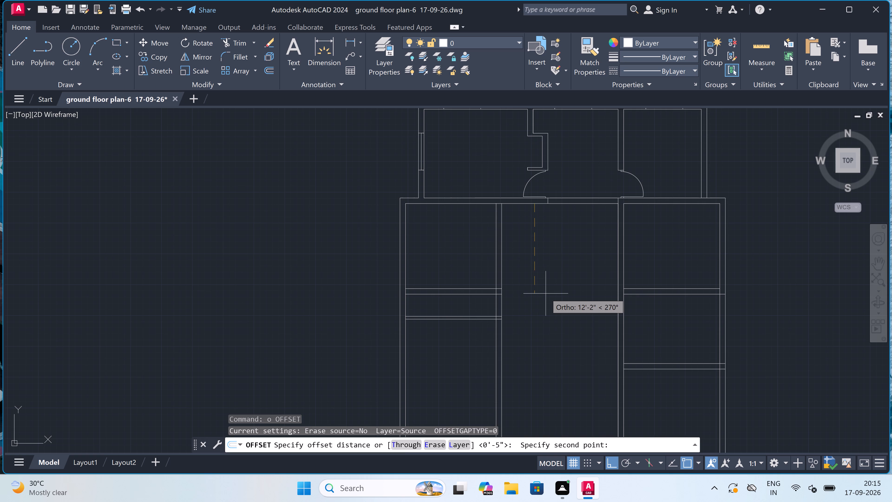
pyautogui.write("21'7")
pyautogui.write('.5"')
pyautogui.press('space')
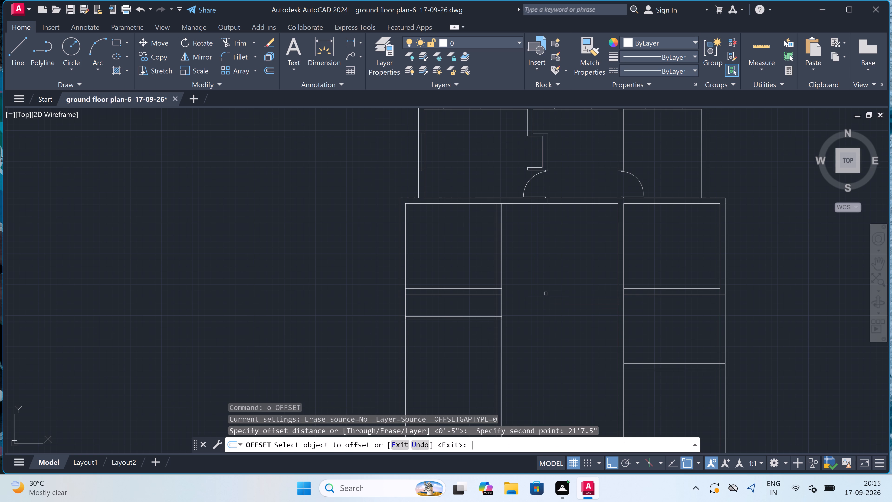
pyautogui.moveTo(533, 203); pyautogui.dragTo(533, 212)
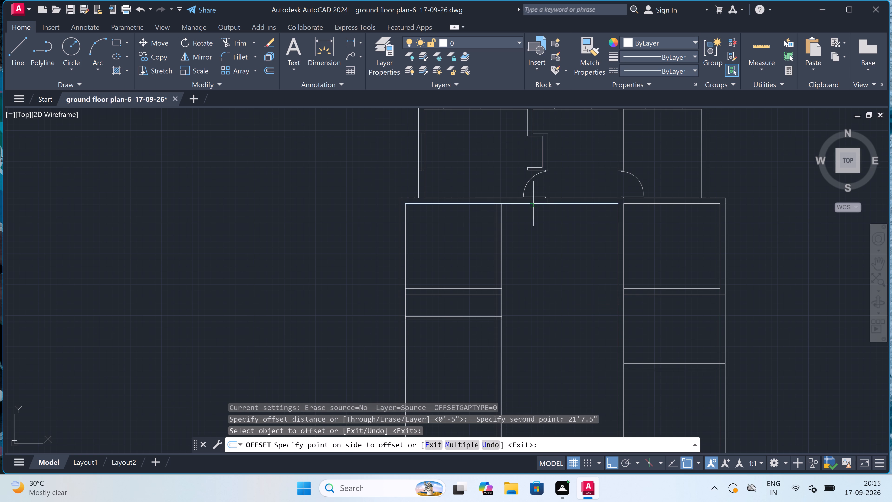
pyautogui.click(534, 273)
pyautogui.scroll(-3, 534, 273)
pyautogui.scroll(3, 534, 287)
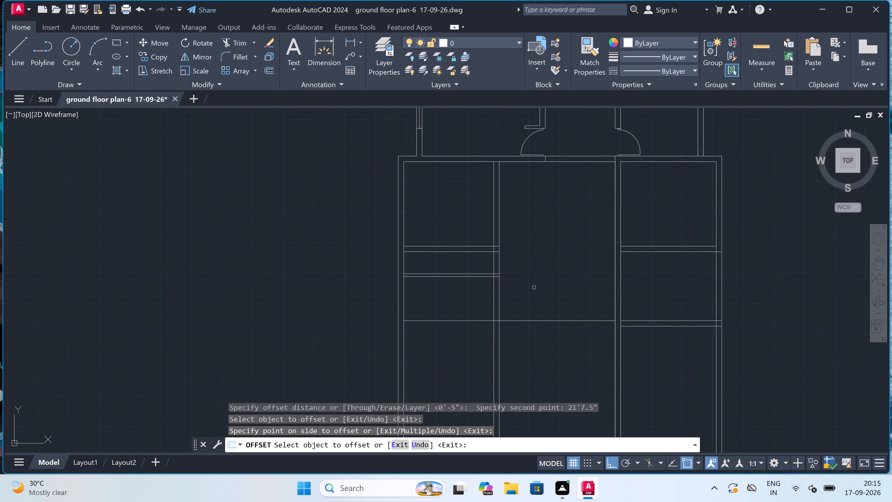
pyautogui.press('Escape')
# Offset the new horizontal line 9" downward to give the lower cross wall its thickness.
pyautogui.press('space')
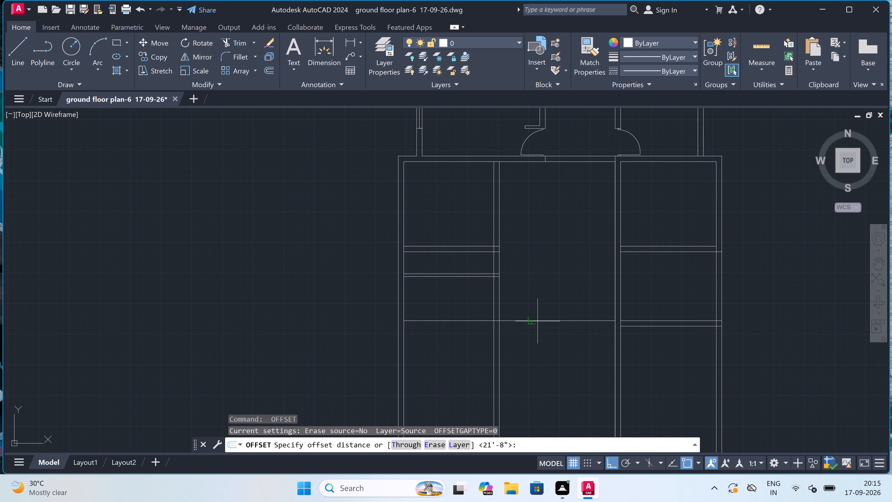
pyautogui.moveTo(538, 321); pyautogui.dragTo(540, 330)
pyautogui.write('9"')
pyautogui.press('space')
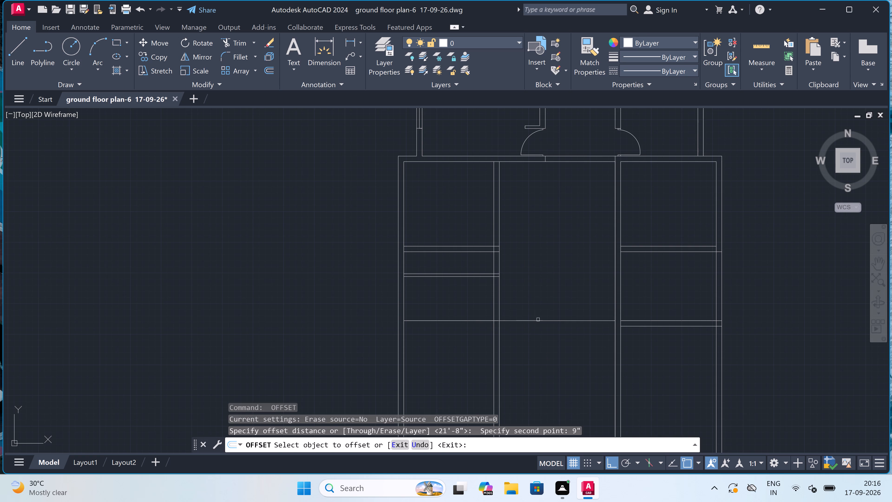
pyautogui.scroll(2, 538, 320)
pyautogui.moveTo(536, 324); pyautogui.dragTo(536, 327)
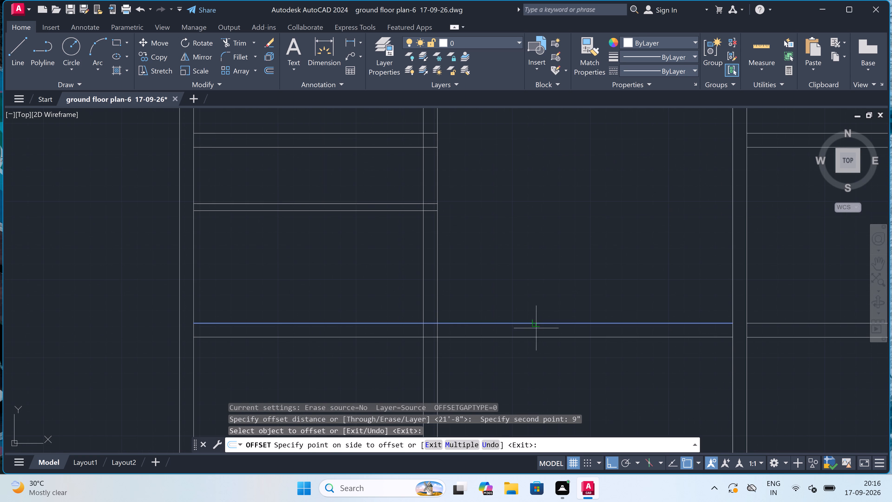
pyautogui.click(538, 350)
pyautogui.scroll(-1, 528, 313)
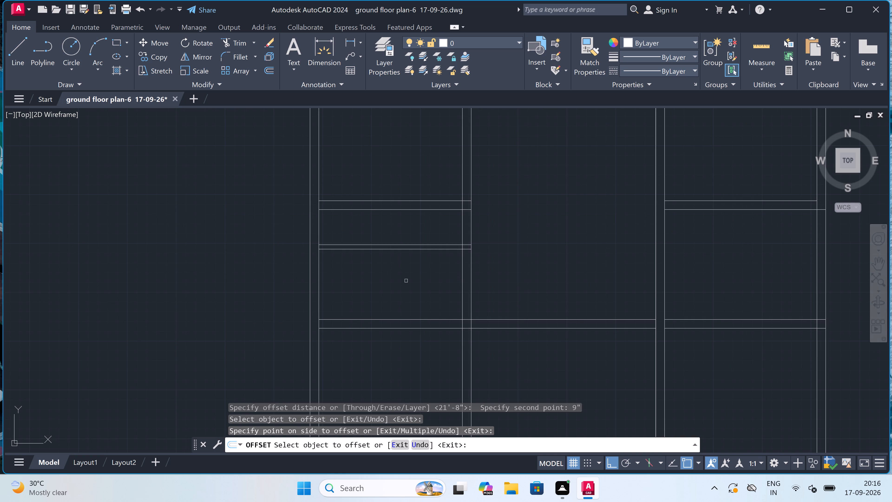
pyautogui.press('Escape')
# Offset the left face of the wall between the left and middle rooms 3'10.5" into the left room.
pyautogui.press('space')
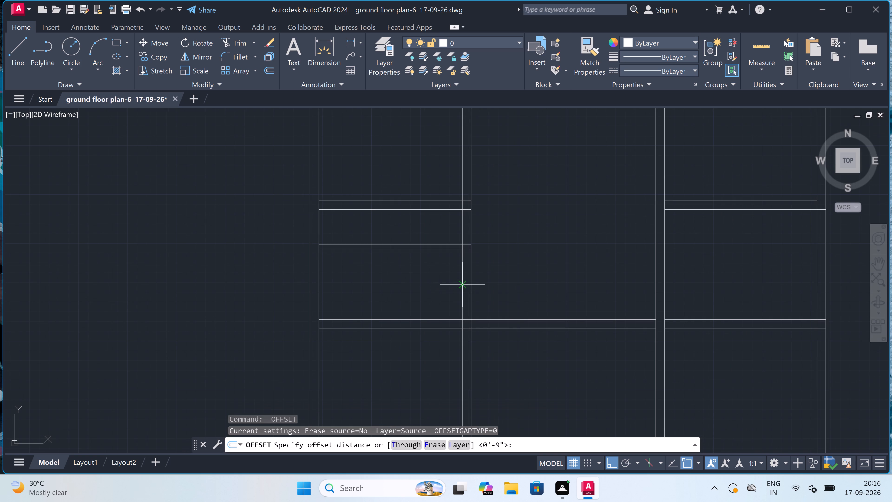
pyautogui.click(462, 285)
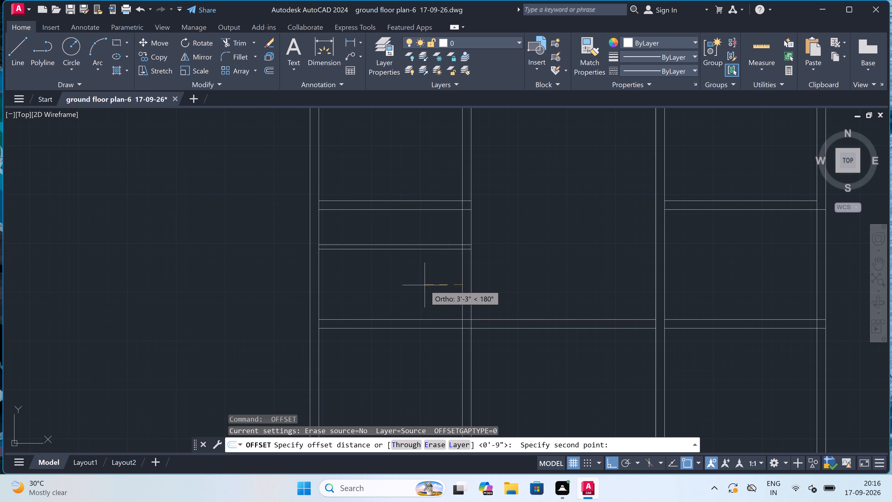
pyautogui.write("3'")
pyautogui.press('1')
pyautogui.write('0.5')
pyautogui.write('"')
pyautogui.press('space')
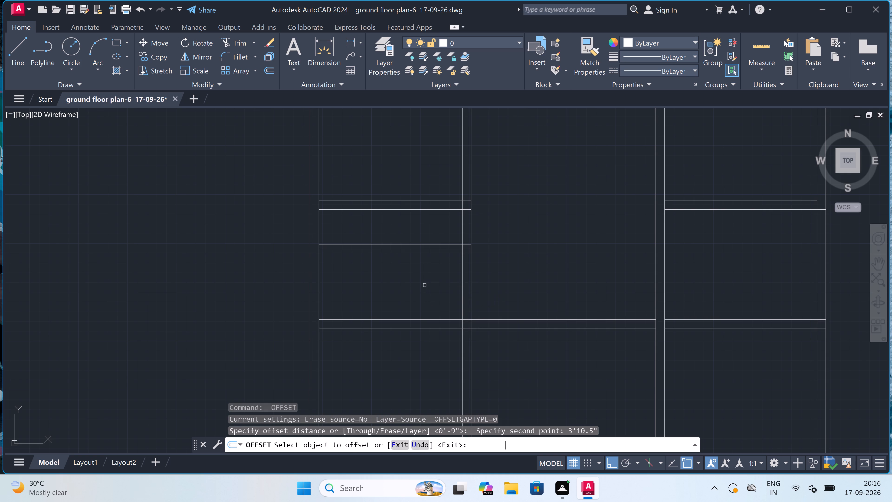
pyautogui.click(463, 286)
pyautogui.click(427, 309)
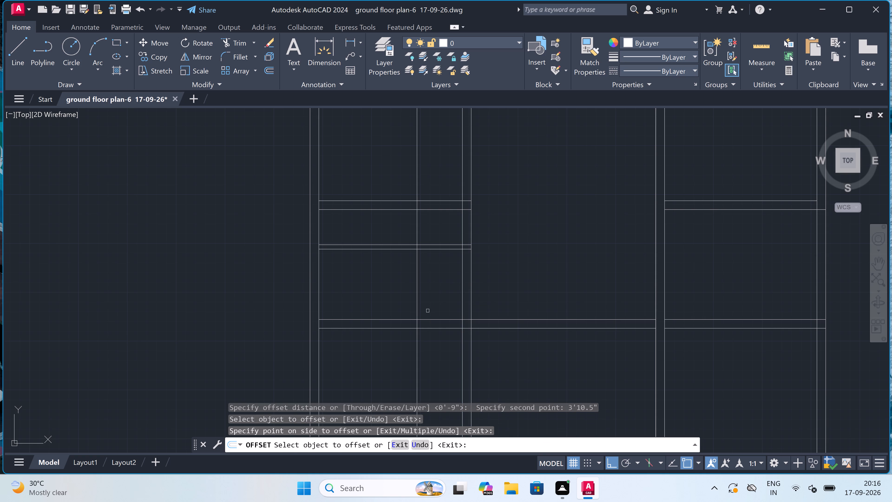
pyautogui.press('Escape')
# Trim the new vertical line inside the 4.5" partition and delete its portion above that partition.
pyautogui.write('tr')
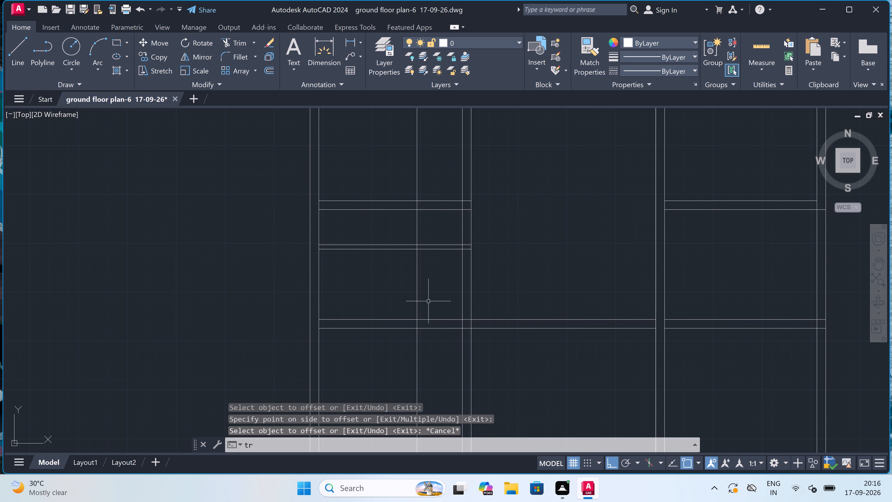
pyautogui.press('space')
pyautogui.scroll(3, 415, 244)
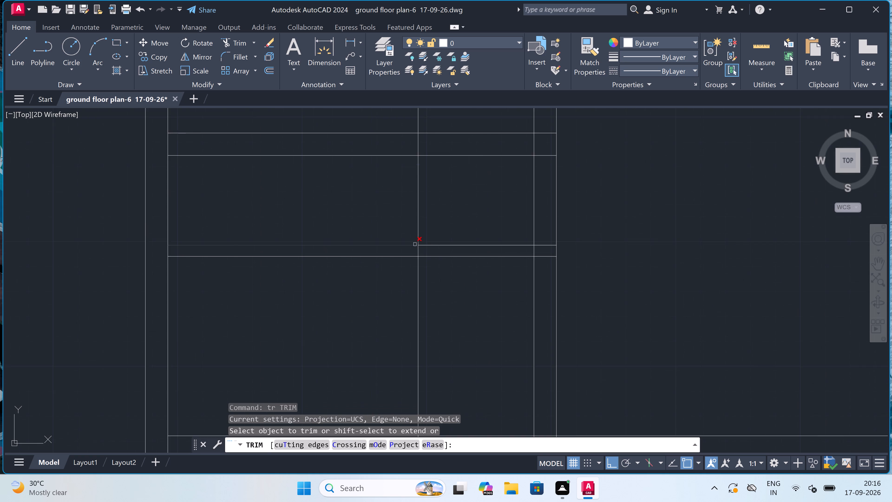
pyautogui.click(417, 253)
pyautogui.click(427, 253)
pyautogui.scroll(-3, 427, 253)
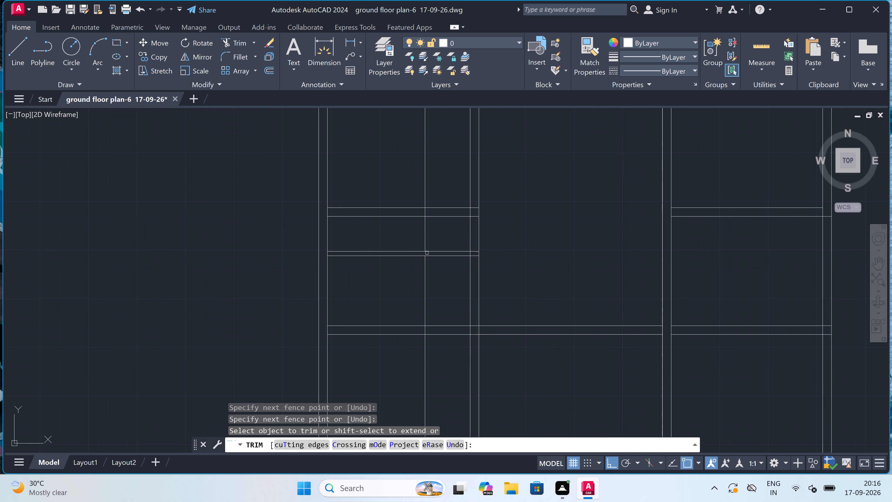
pyautogui.press('Escape')
pyautogui.click(425, 180)
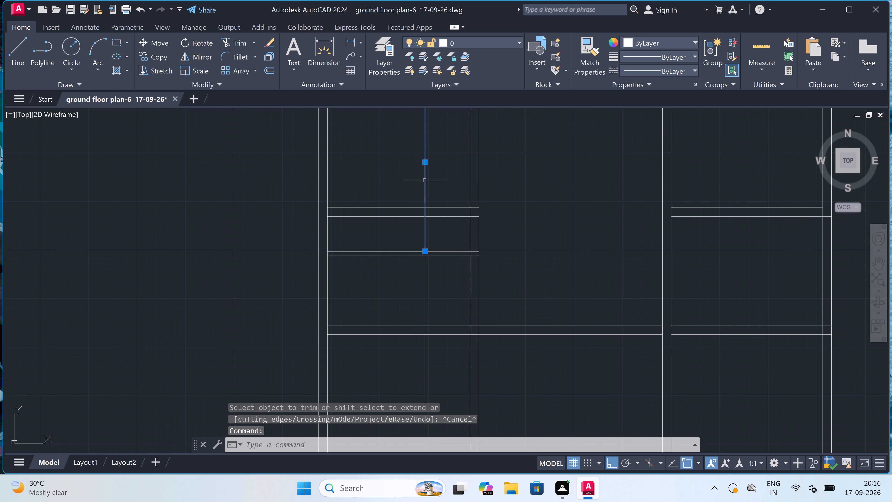
pyautogui.press('Delete')
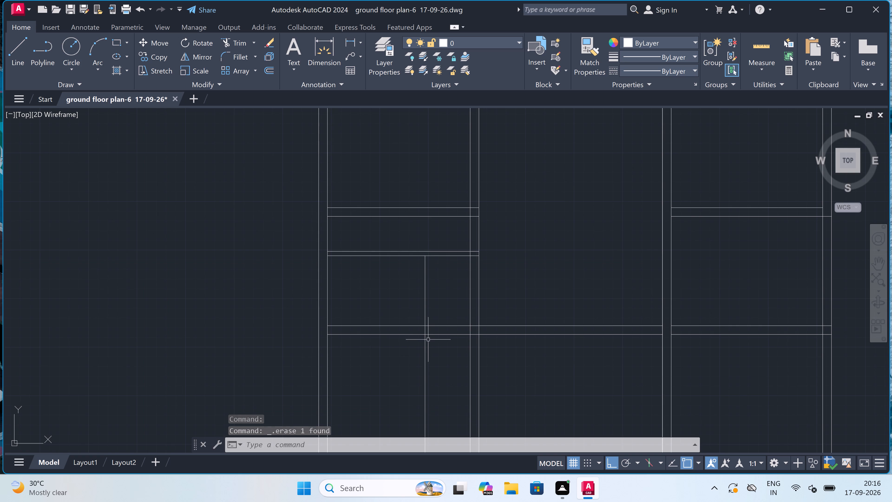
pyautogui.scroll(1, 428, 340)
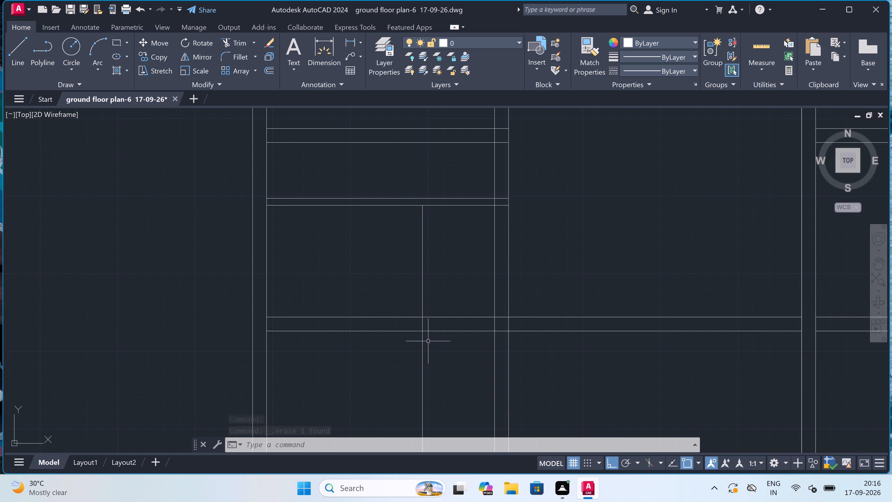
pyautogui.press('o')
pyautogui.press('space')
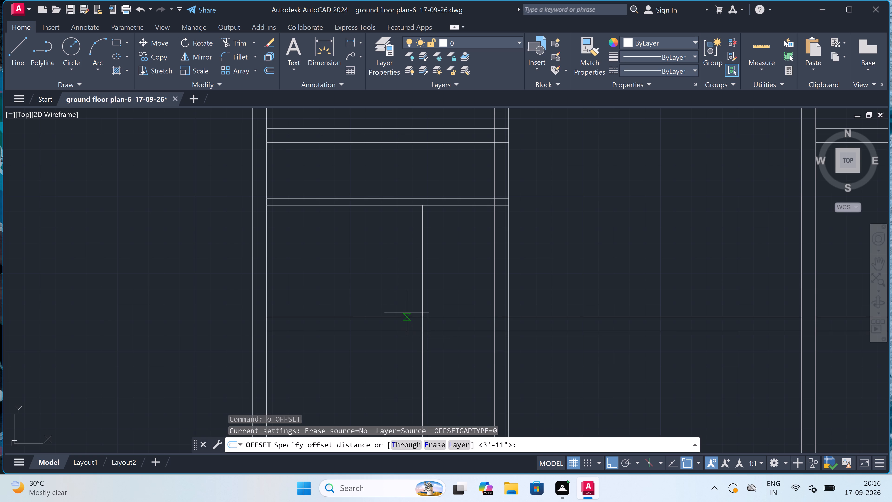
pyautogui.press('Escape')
# Draw a 4.5" wide wall stub rising from the lower cross wall's lower face, against the left side of the left room's vertical line.
pyautogui.press('l')
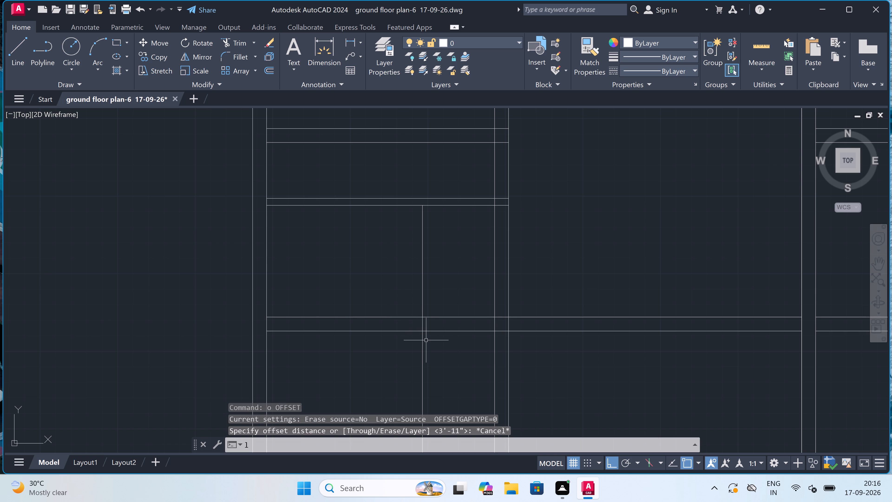
pyautogui.press('space')
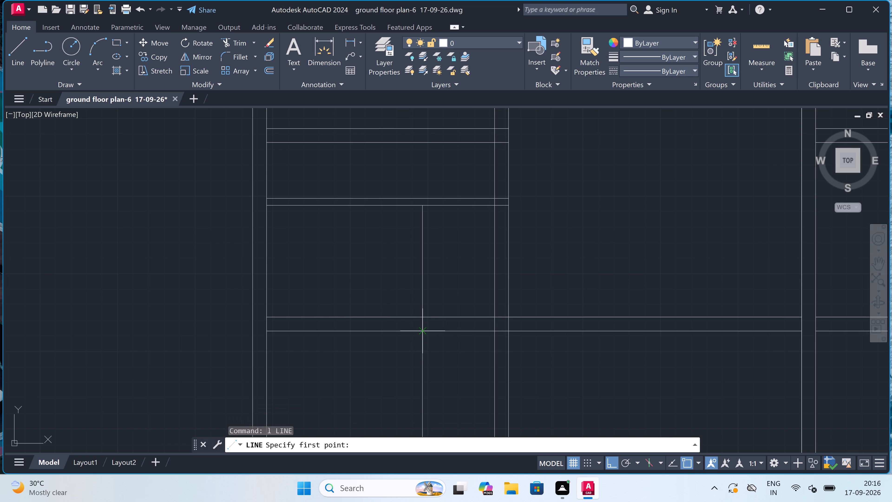
pyautogui.click(420, 332)
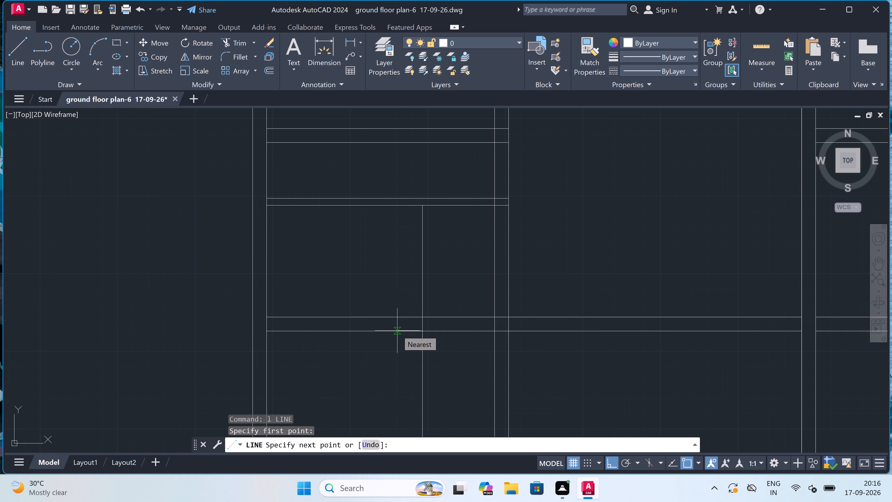
pyautogui.write('4.')
pyautogui.write('5"')
pyautogui.press('space')
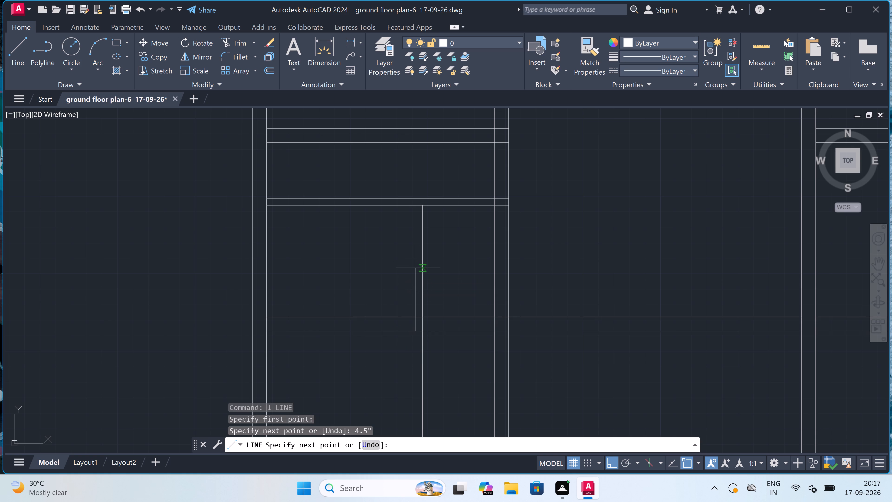
pyautogui.scroll(2, 417, 280)
pyautogui.click(413, 282)
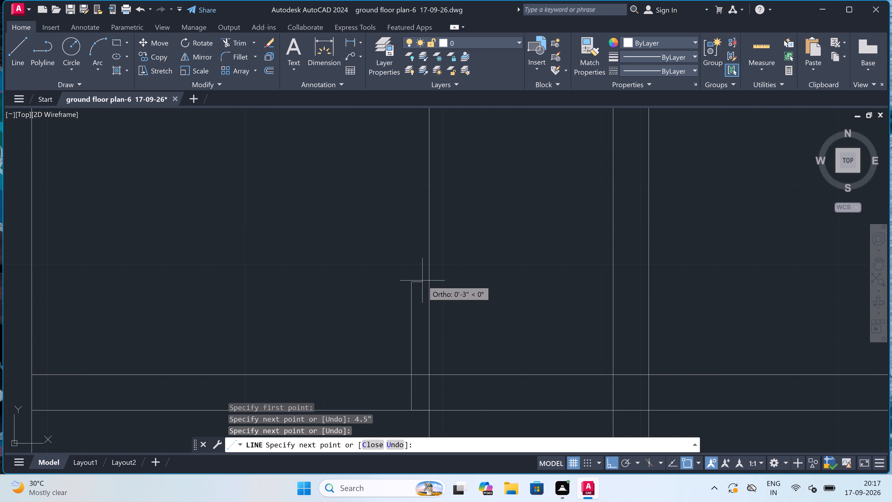
pyautogui.click(430, 285)
pyautogui.press('Escape')
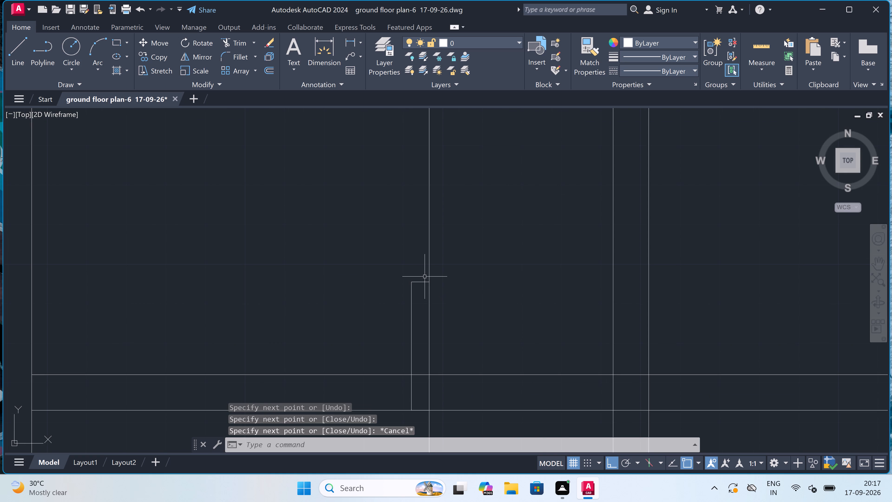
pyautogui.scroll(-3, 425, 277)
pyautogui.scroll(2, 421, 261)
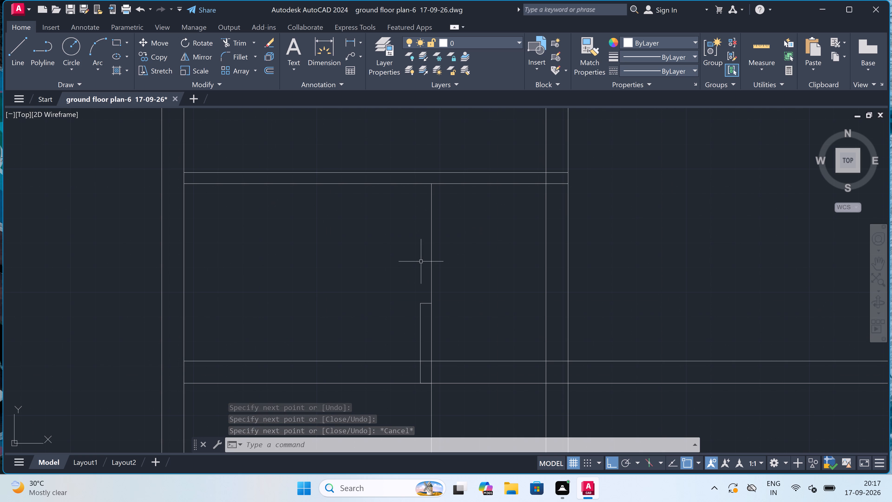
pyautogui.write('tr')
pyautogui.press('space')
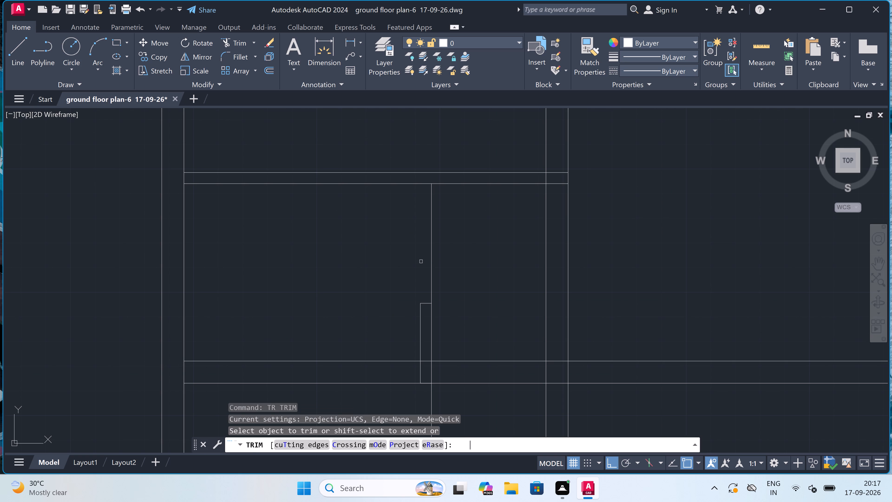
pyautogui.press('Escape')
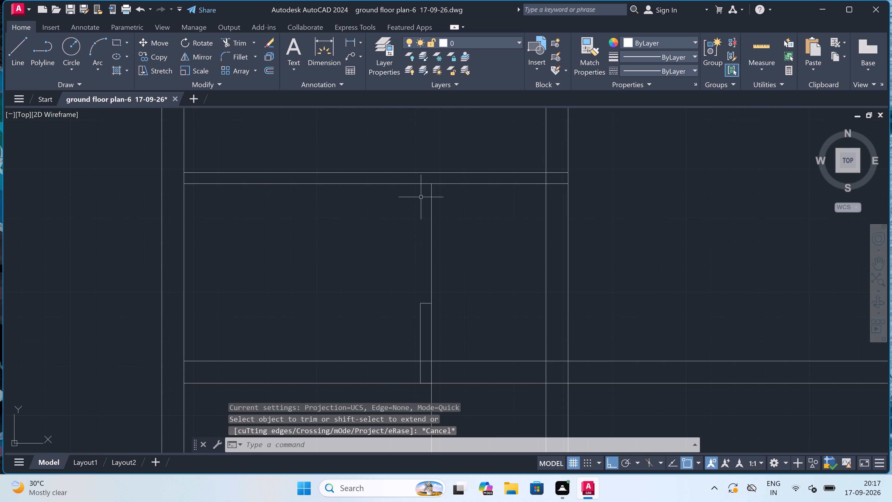
# Draw a short closing line across the 4.5" horizontal partition, aligned with the vertical line below it.
pyautogui.press('l')
pyautogui.press('space')
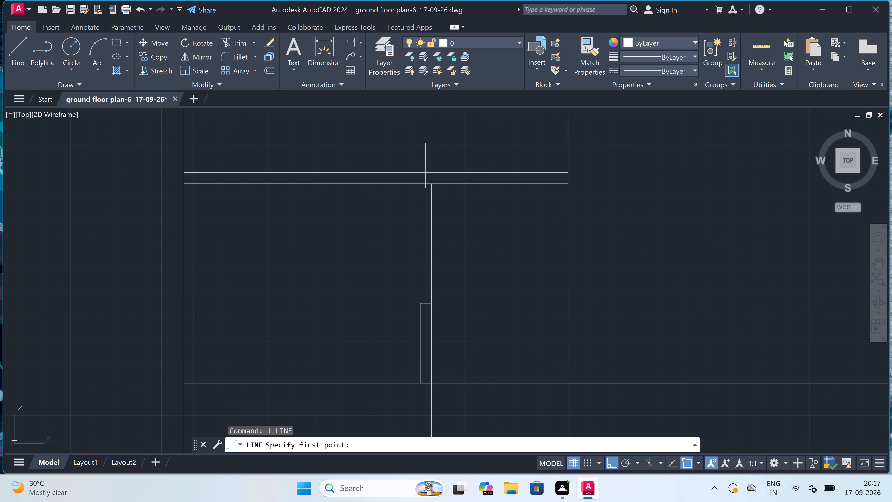
pyautogui.click(430, 186)
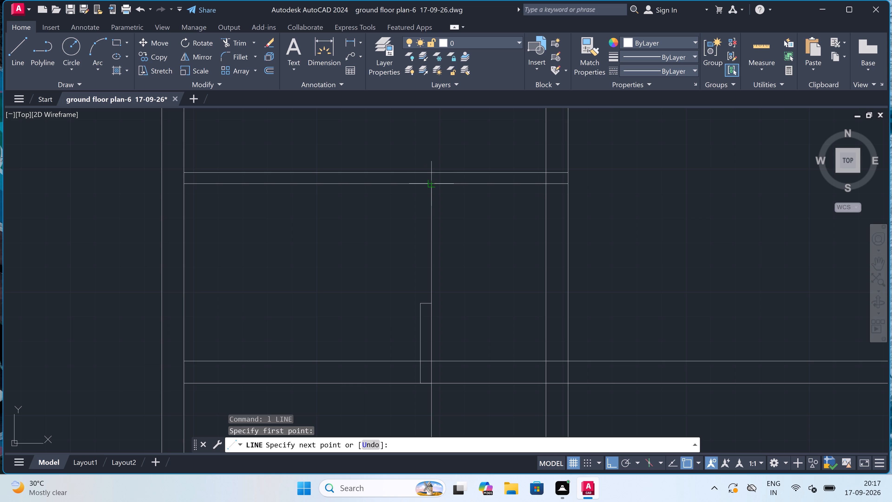
pyautogui.click(431, 174)
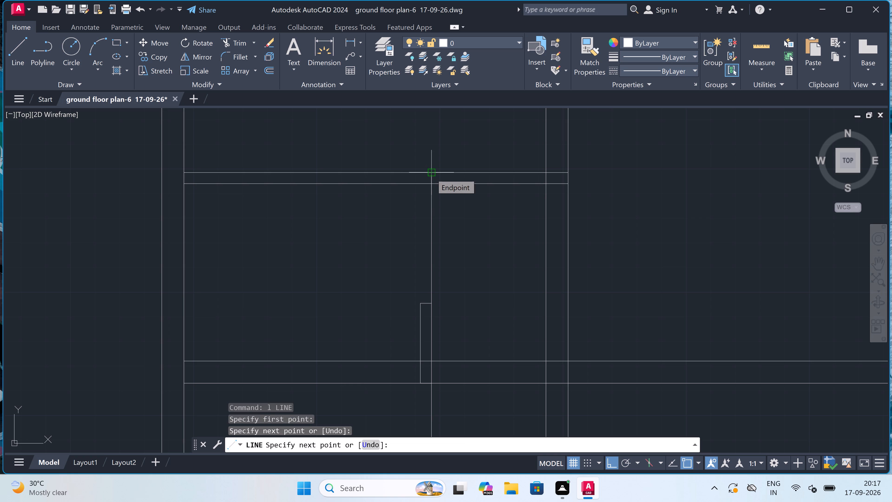
pyautogui.press('Escape')
# Trim the vertical line between the partition and the stub, and the partition's lines from its closing line through the 9" wall.
pyautogui.write('tr')
pyautogui.press('space')
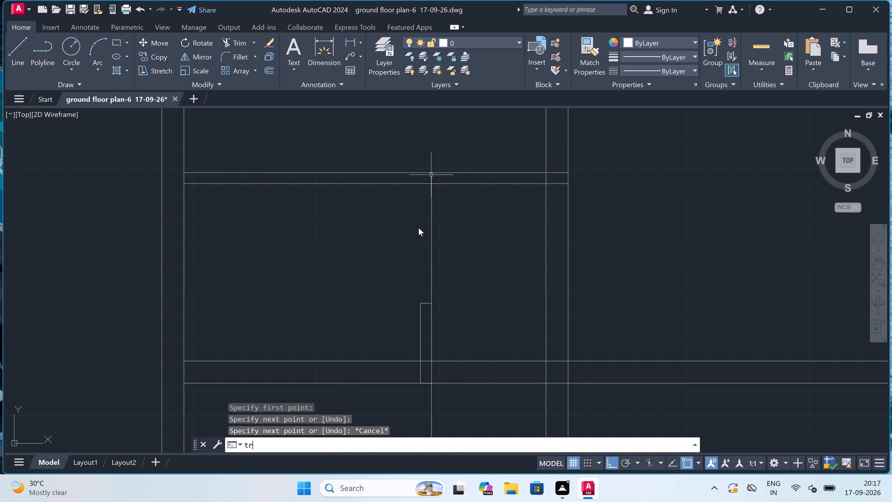
pyautogui.click(419, 227)
pyautogui.click(442, 224)
pyautogui.moveTo(456, 154); pyautogui.dragTo(456, 153)
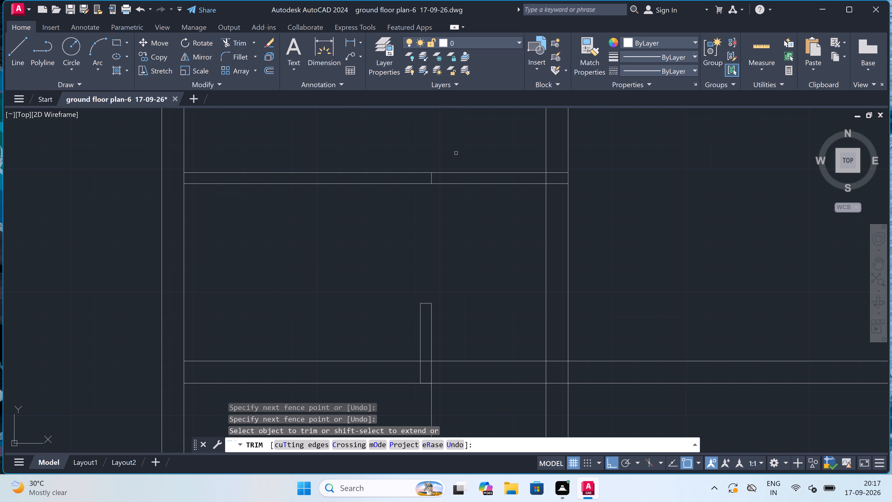
pyautogui.moveTo(456, 153); pyautogui.dragTo(458, 170)
pyautogui.click(463, 198)
pyautogui.scroll(1, 549, 176)
pyautogui.click(554, 171)
pyautogui.click(556, 185)
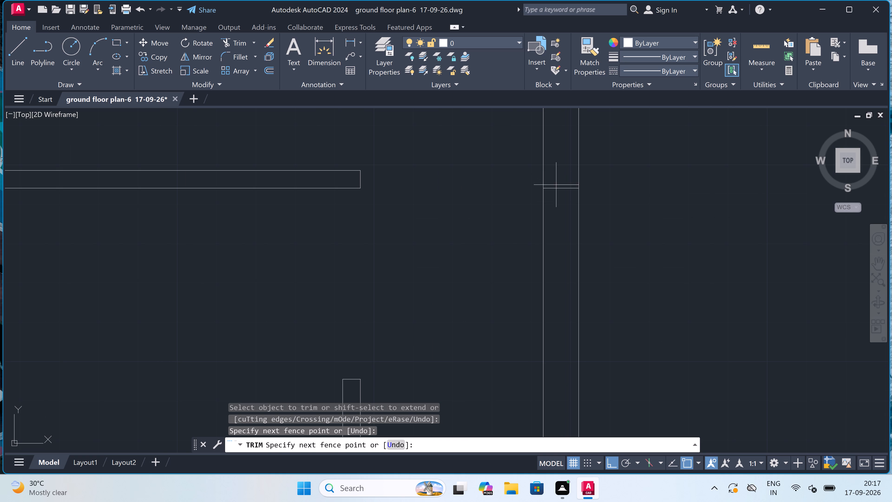
pyautogui.click(559, 205)
# Trim the stub and 9" wall lines crossing inside the lower cross wall, and the cross wall's upper face beneath the stub.
pyautogui.scroll(-5, 553, 203)
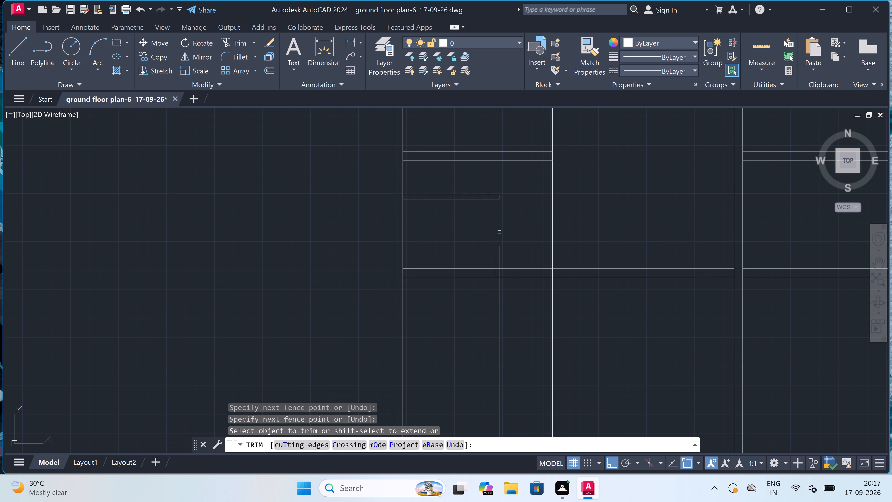
pyautogui.scroll(4, 497, 261)
pyautogui.scroll(-1, 469, 319)
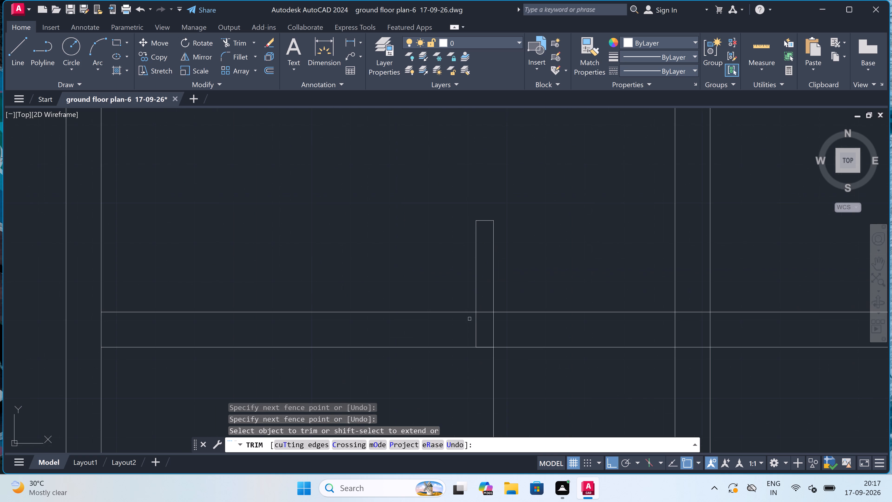
pyautogui.click(470, 323)
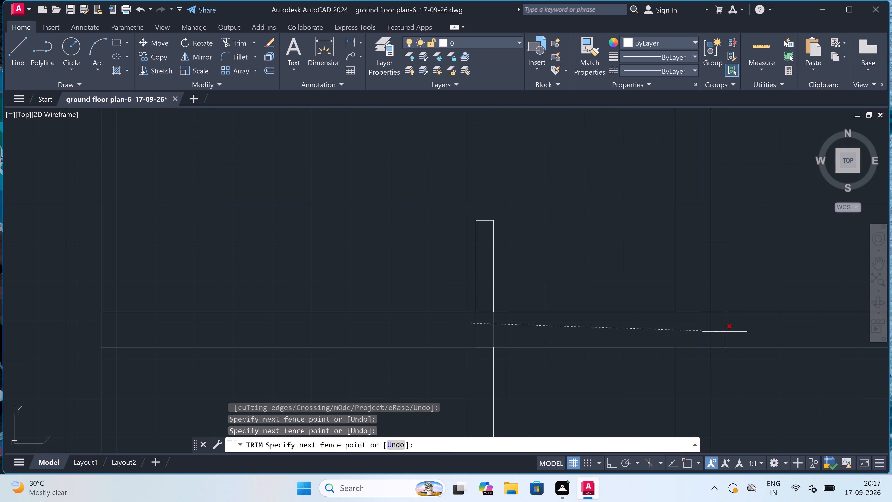
pyautogui.click(725, 332)
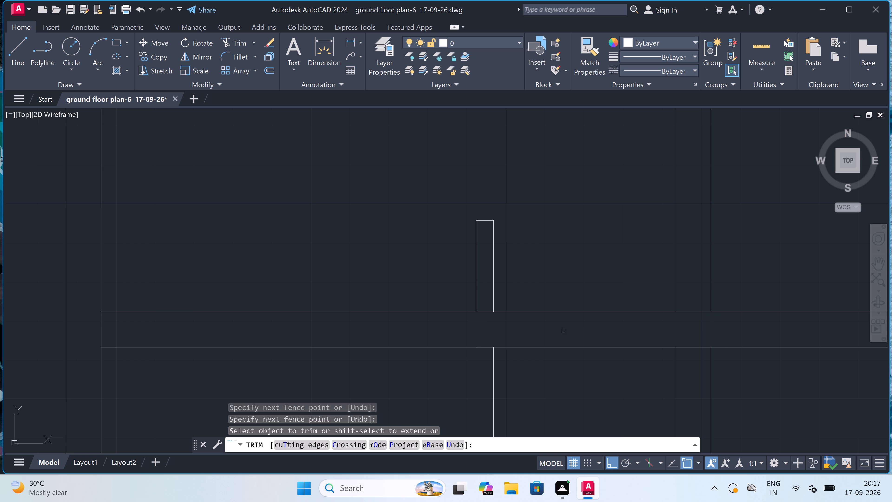
pyautogui.click(480, 323)
pyautogui.click(480, 306)
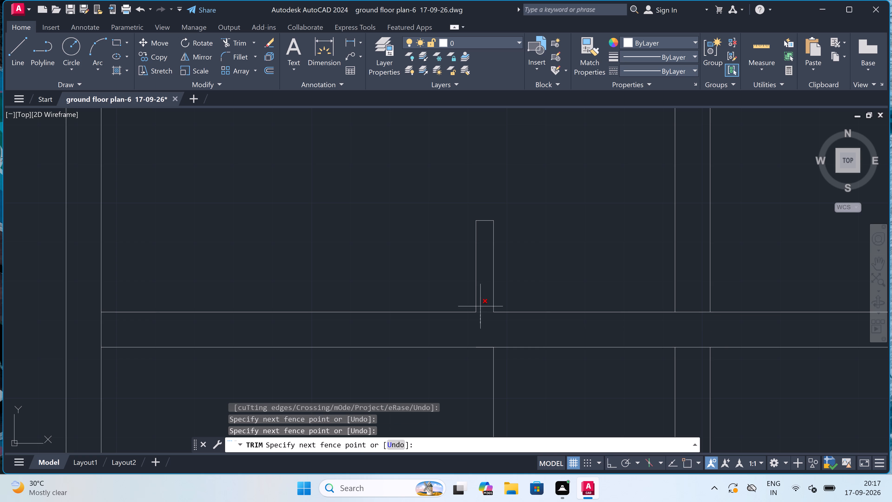
pyautogui.scroll(-5, 481, 307)
pyautogui.scroll(4, 482, 287)
pyautogui.scroll(-1, 477, 284)
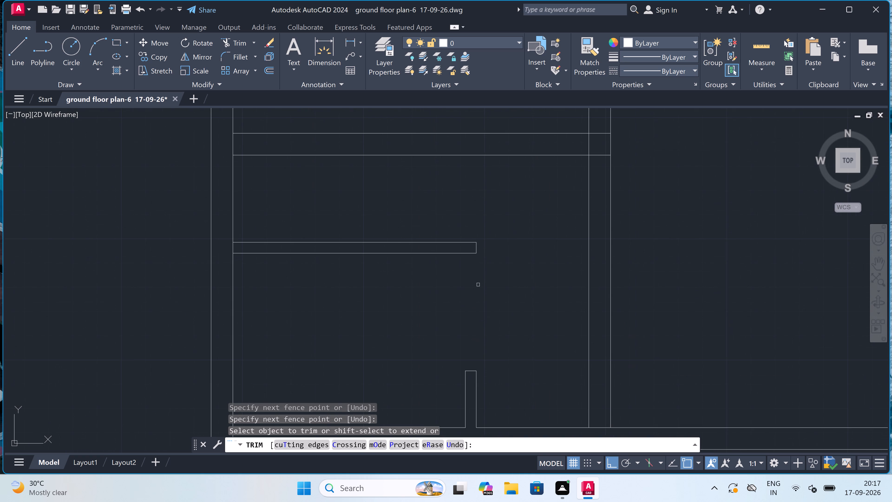
pyautogui.scroll(-1, 477, 284)
pyautogui.press('Escape')
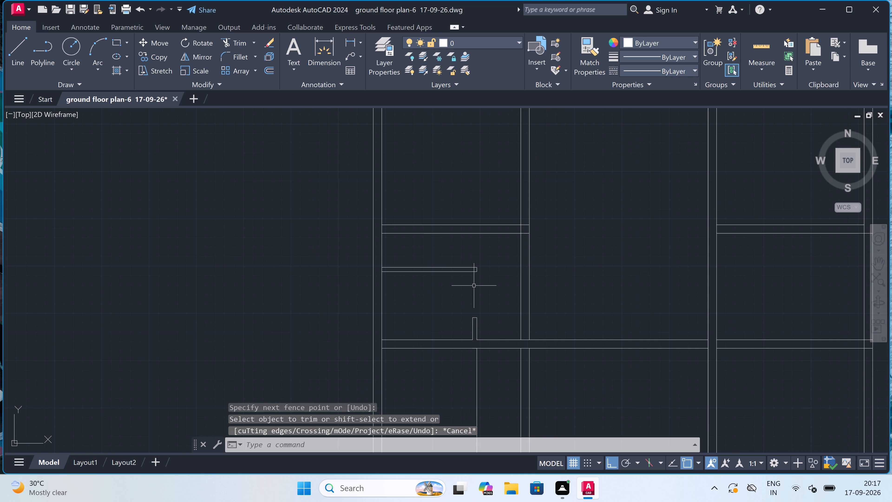
# Offset the left face of the 4.5" stub 5'6" toward the left outer wall.
pyautogui.press('o')
pyautogui.press('space')
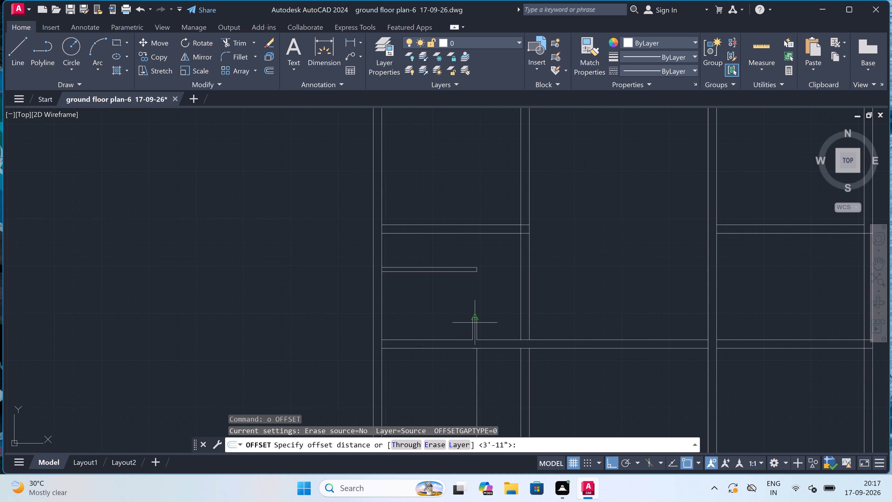
pyautogui.scroll(1, 475, 323)
pyautogui.click(469, 325)
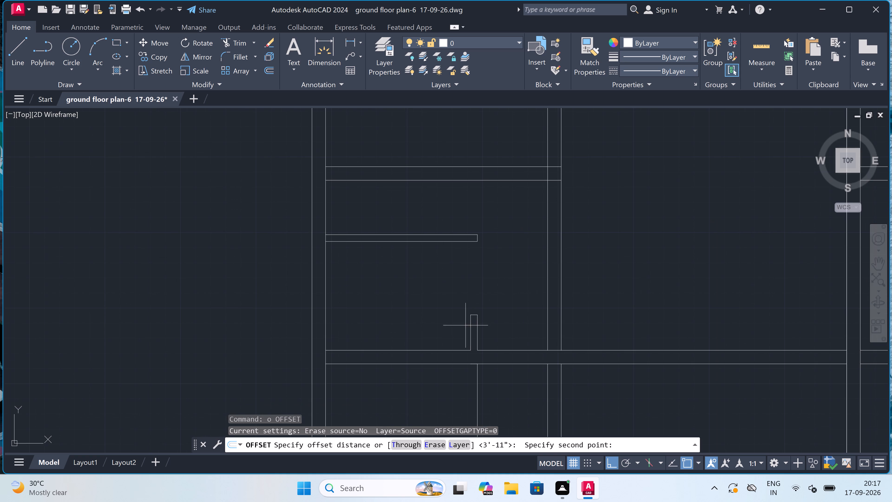
pyautogui.write("5'")
pyautogui.write('6"')
pyautogui.press('space')
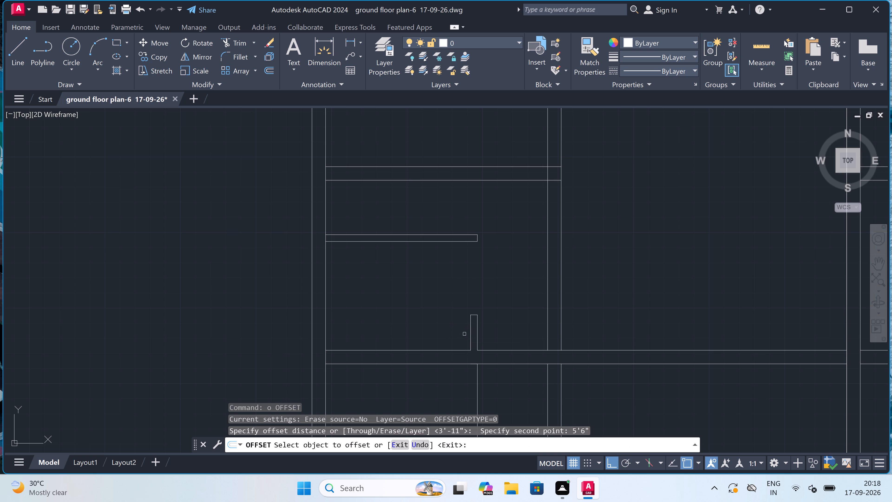
pyautogui.click(470, 334)
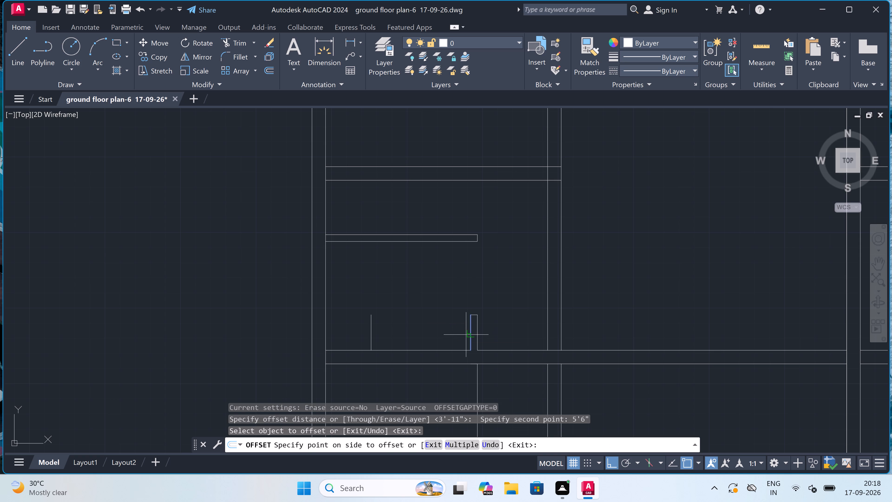
pyautogui.doubleClick(460, 334)
pyautogui.press('Escape')
# Offset the new short vertical line 9" further toward the left outer wall.
pyautogui.press('space')
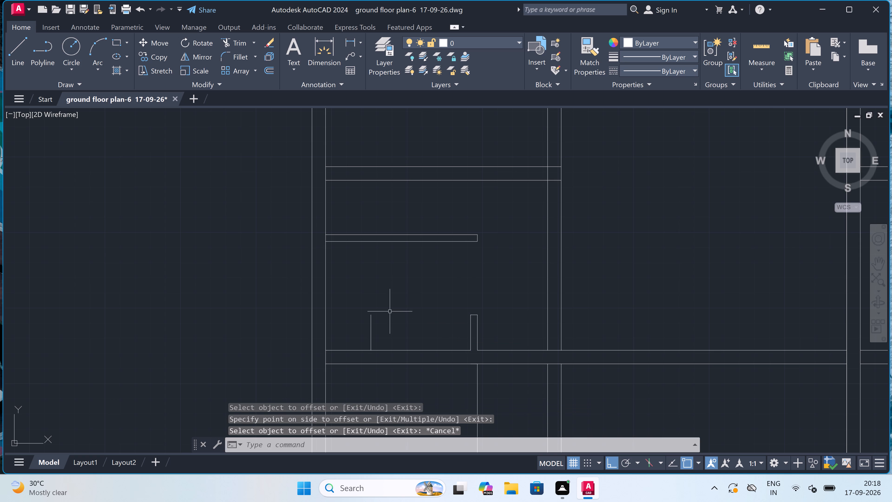
pyautogui.click(372, 330)
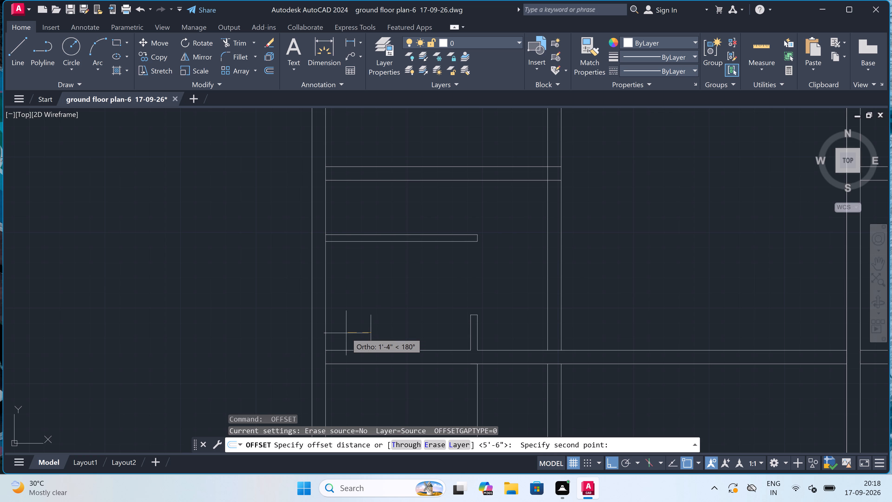
pyautogui.write('9"')
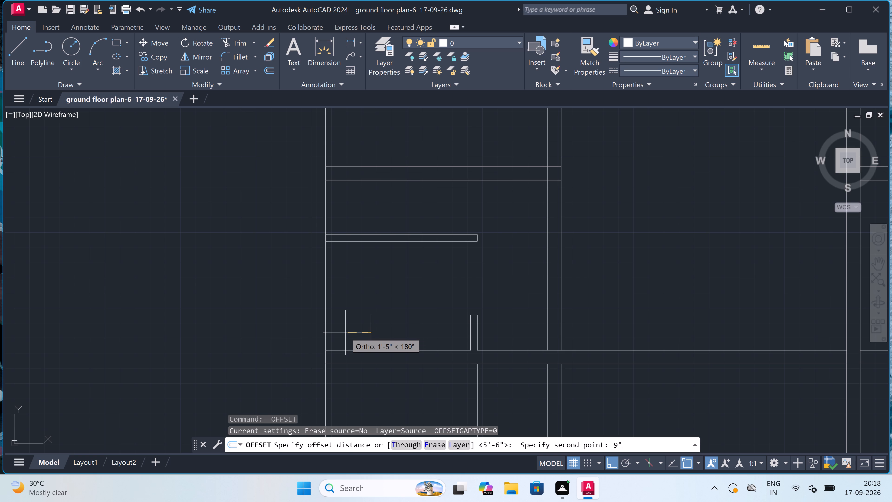
pyautogui.press('space')
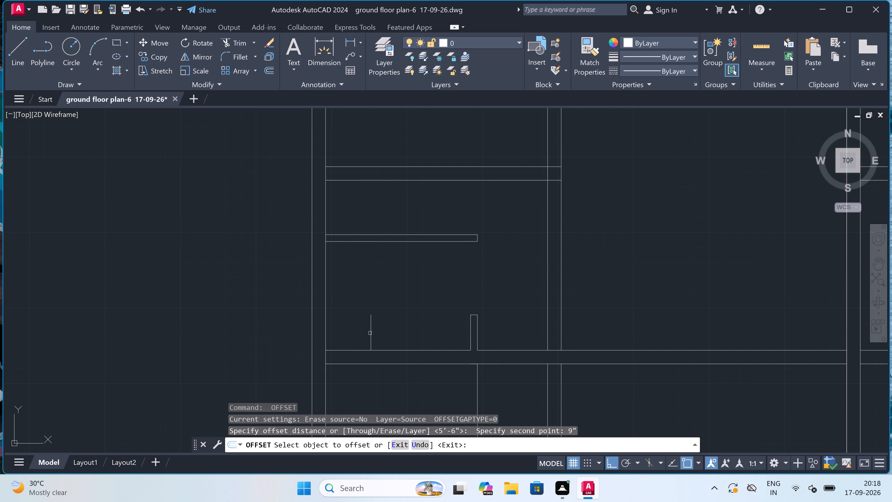
pyautogui.click(370, 333)
pyautogui.click(365, 336)
pyautogui.press('Escape')
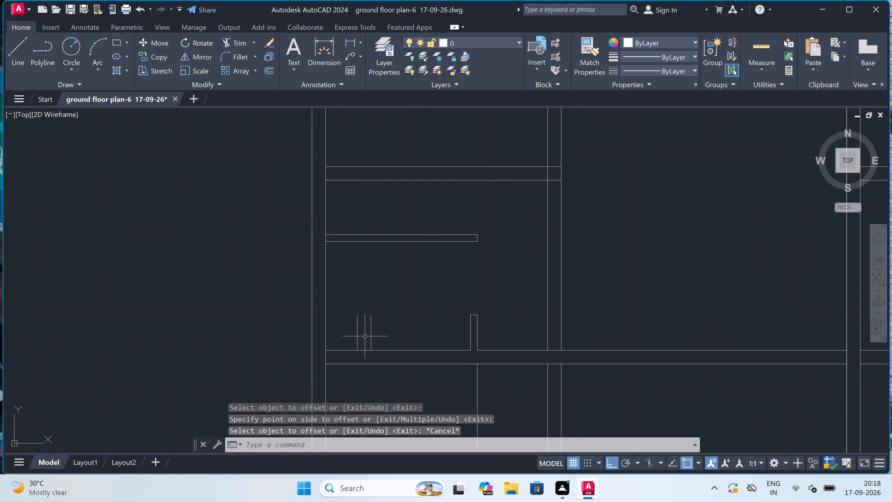
# Extend both lines of the new 9" wall up to the 4.5" partition, taking the left one to the partition's upper face.
pyautogui.press('e')
pyautogui.write('x')
pyautogui.press('space')
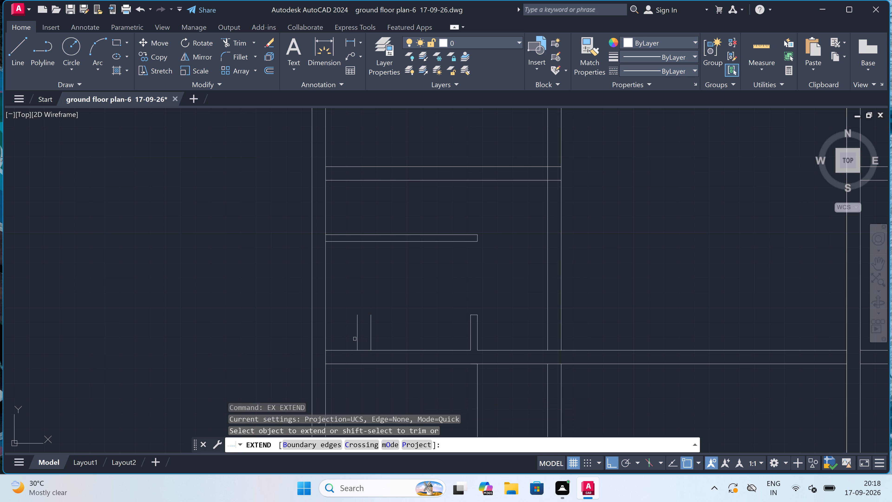
pyautogui.click(353, 336)
pyautogui.moveTo(353, 336); pyautogui.dragTo(361, 336)
pyautogui.click(407, 331)
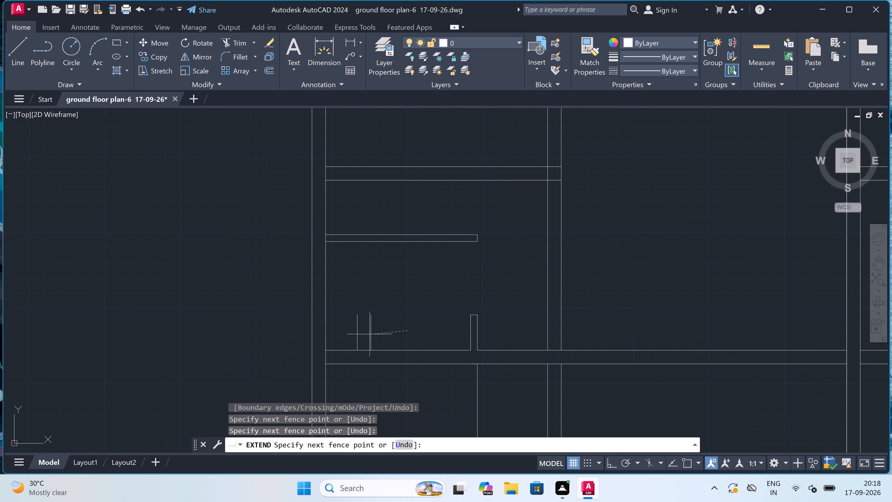
pyautogui.doubleClick(344, 328)
pyautogui.click(345, 327)
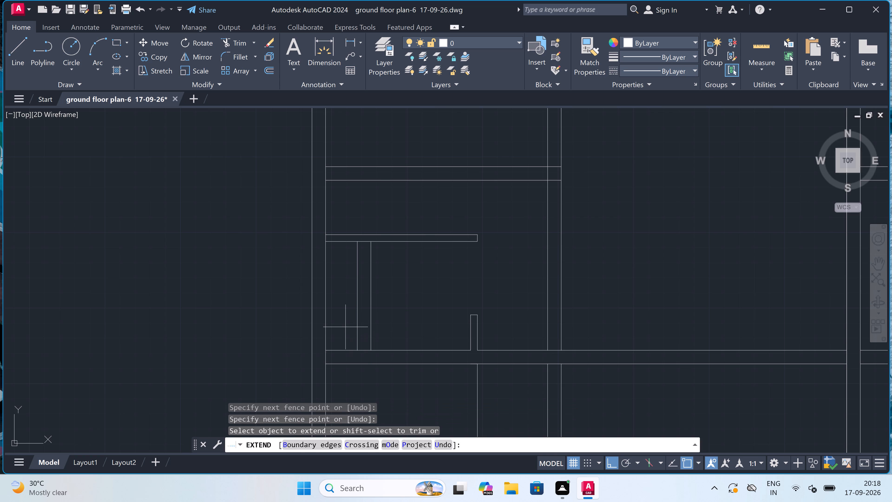
pyautogui.click(358, 286)
# Extend the lower face of the cross wall above the partition to the left outer wall's outer face.
pyautogui.scroll(-2, 358, 286)
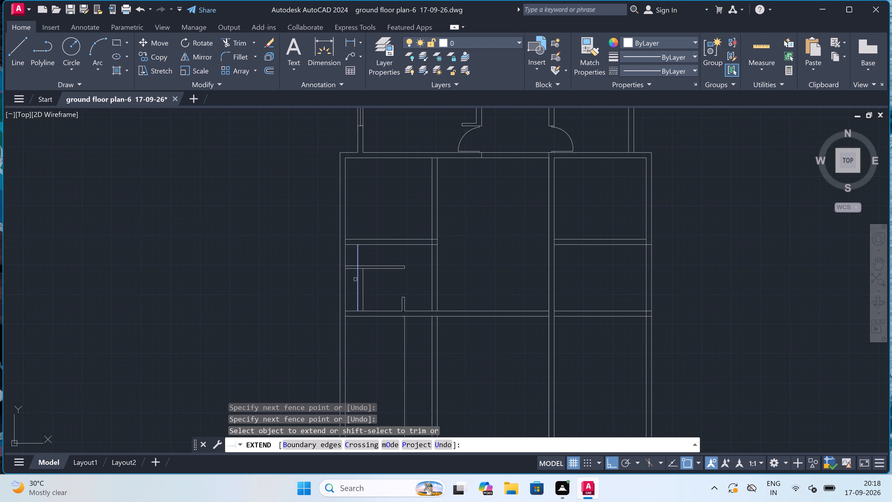
pyautogui.click(349, 245)
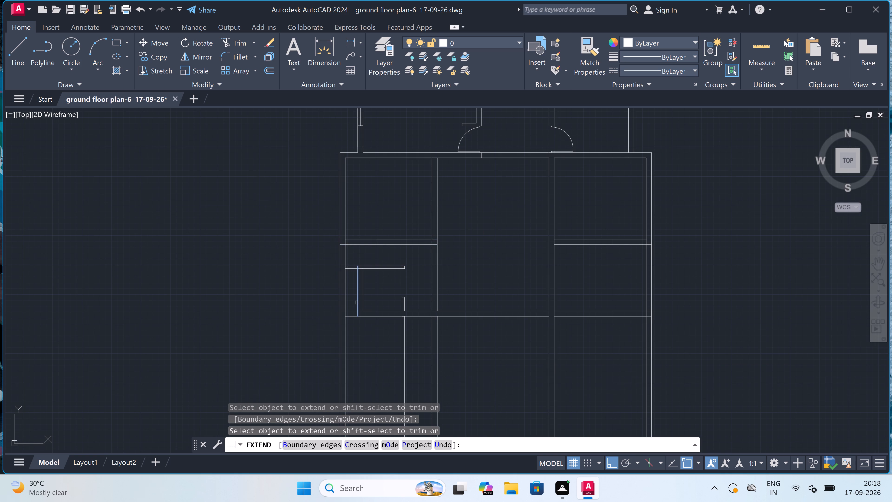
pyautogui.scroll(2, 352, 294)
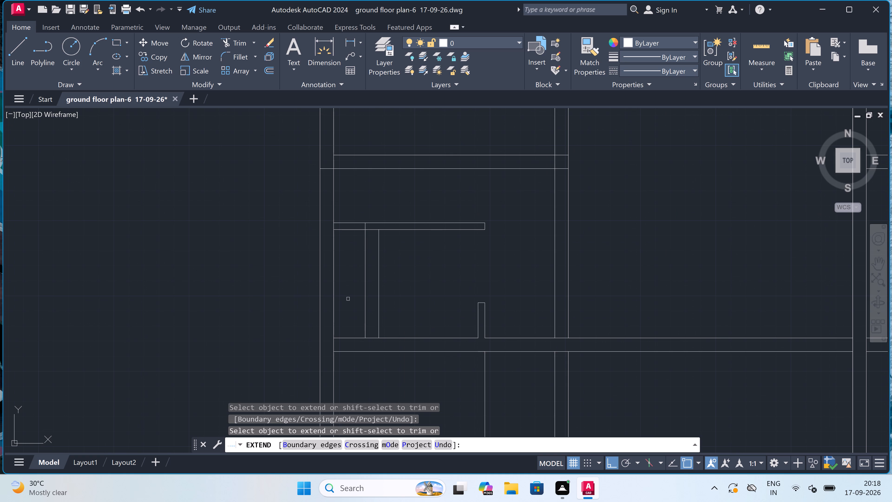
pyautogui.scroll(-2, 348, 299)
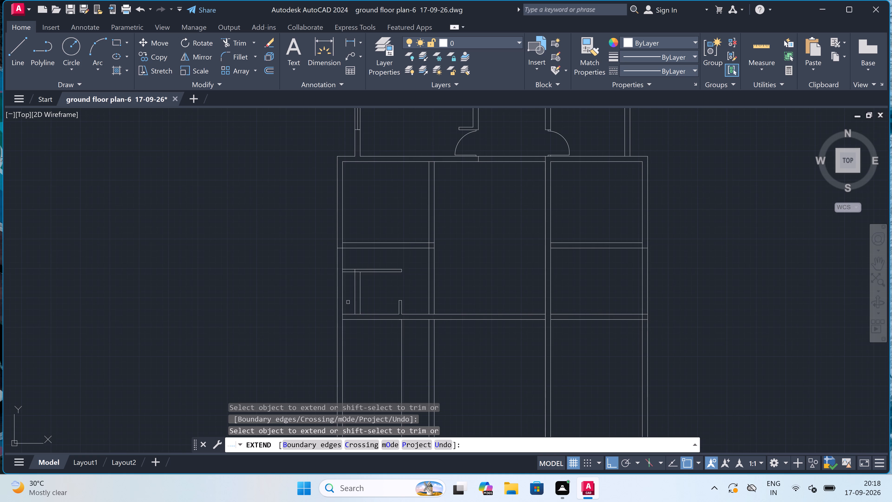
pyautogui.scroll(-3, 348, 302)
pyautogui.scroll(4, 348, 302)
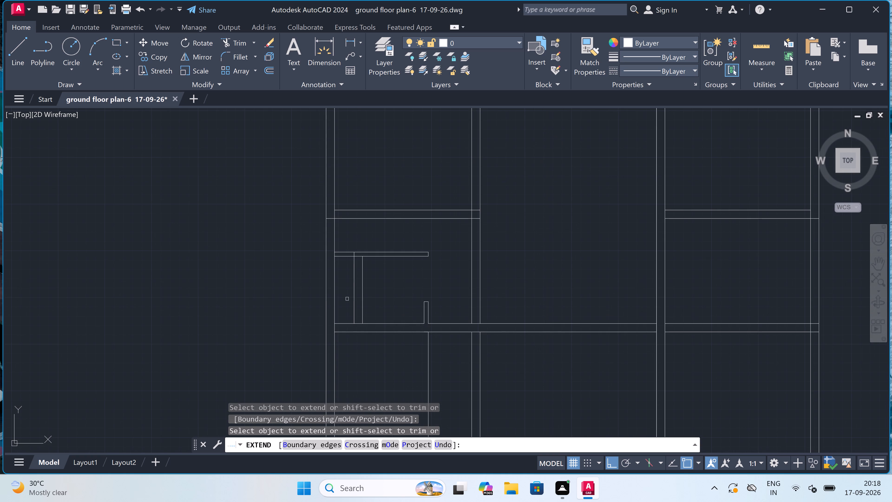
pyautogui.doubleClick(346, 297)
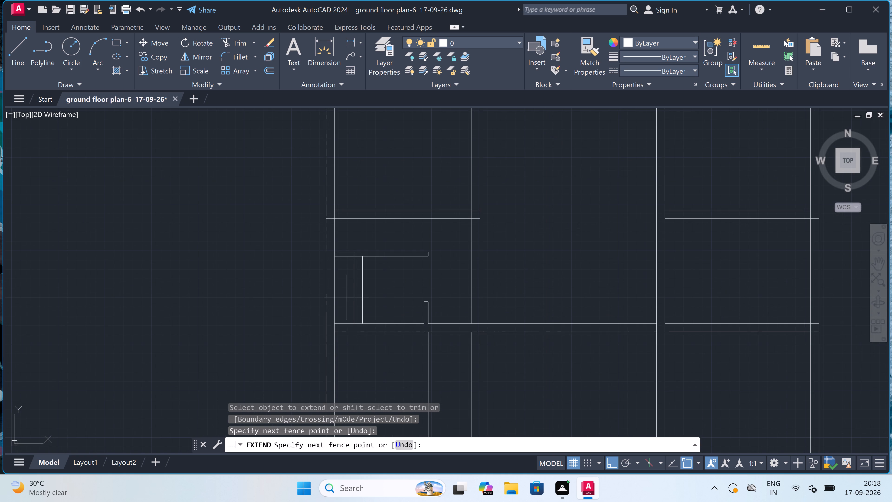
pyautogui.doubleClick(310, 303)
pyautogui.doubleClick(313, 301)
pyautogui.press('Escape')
# Trim the partition's lines left of the new 9" wall, and both left outer wall lines below the upper cross wall.
pyautogui.write('tr')
pyautogui.press('space')
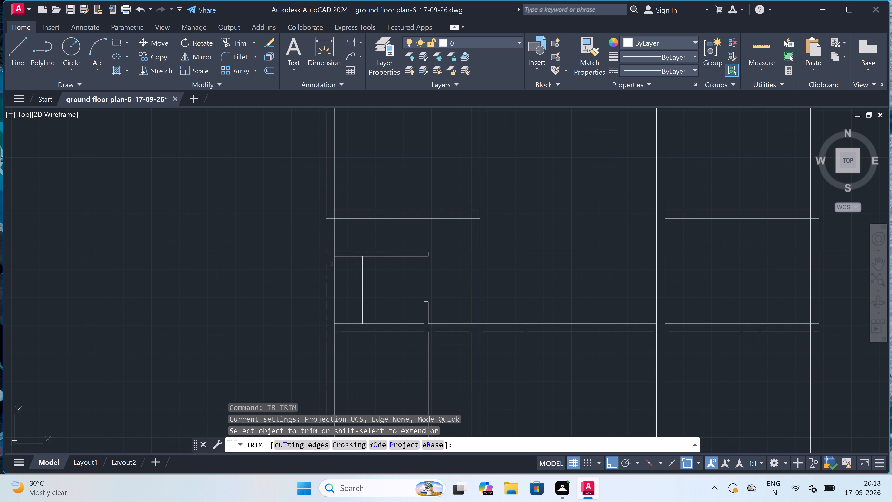
pyautogui.doubleClick(338, 254)
pyautogui.click(339, 258)
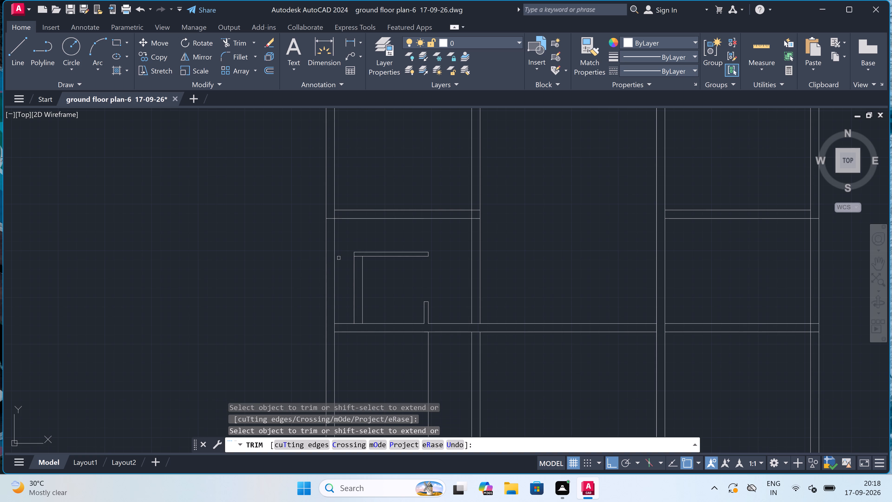
pyautogui.click(339, 258)
pyautogui.doubleClick(315, 271)
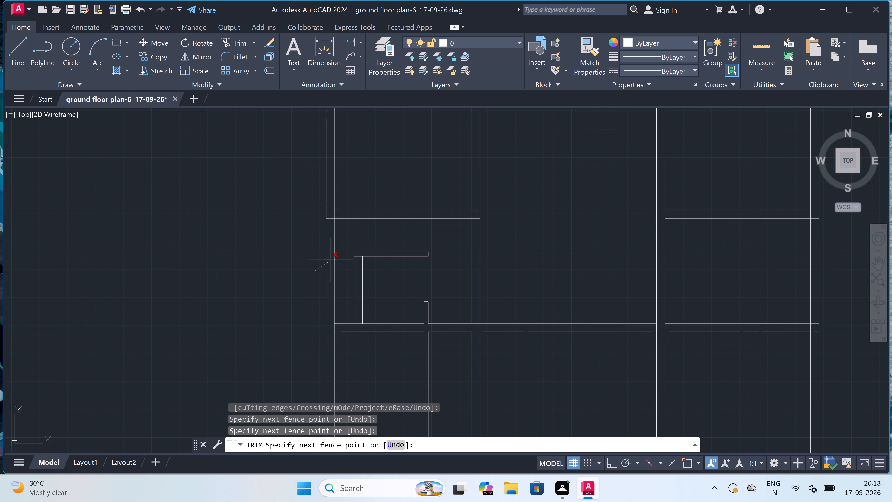
pyautogui.doubleClick(338, 254)
pyautogui.scroll(-2, 338, 254)
pyautogui.scroll(2, 342, 273)
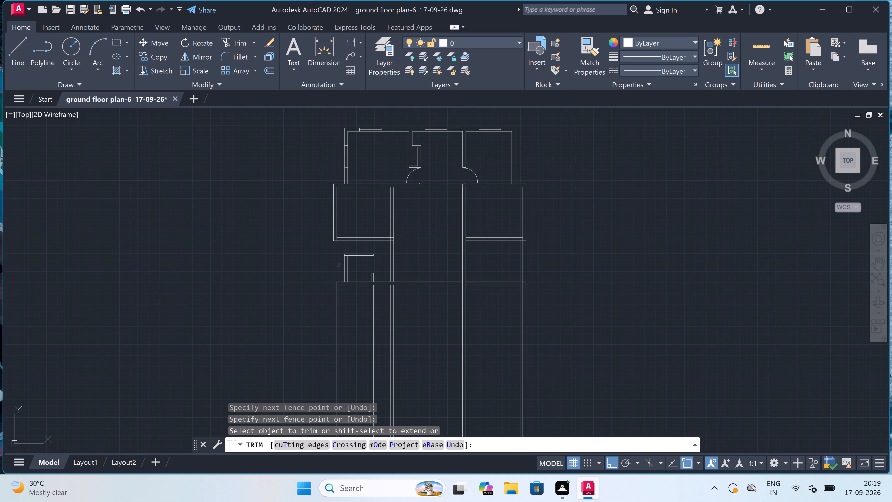
# Trim the lower cross wall's upper face where it projects left of the new 9" wall.
pyautogui.scroll(1, 342, 273)
pyautogui.click(342, 274)
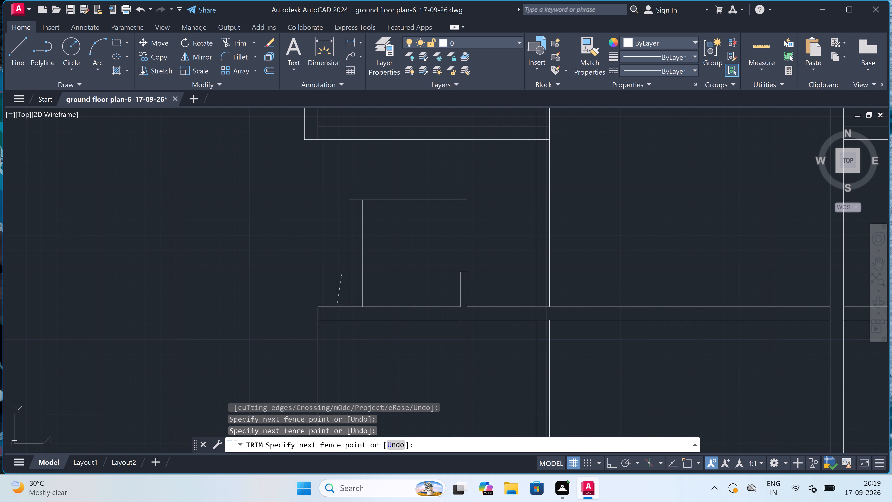
pyautogui.click(335, 301)
pyautogui.click(333, 306)
# Remove the remaining outer wall line and the single vertical line under the stub, both below the lower cross wall.
pyautogui.scroll(-2, 333, 306)
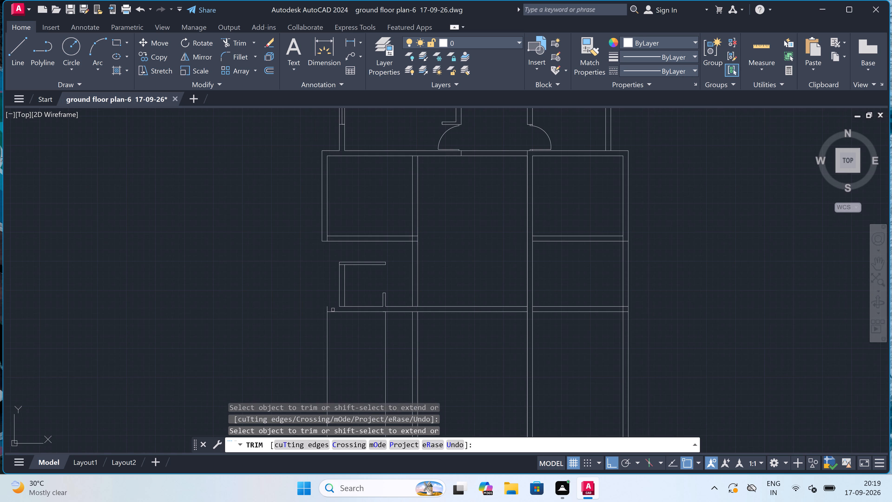
pyautogui.click(334, 324)
pyautogui.click(313, 334)
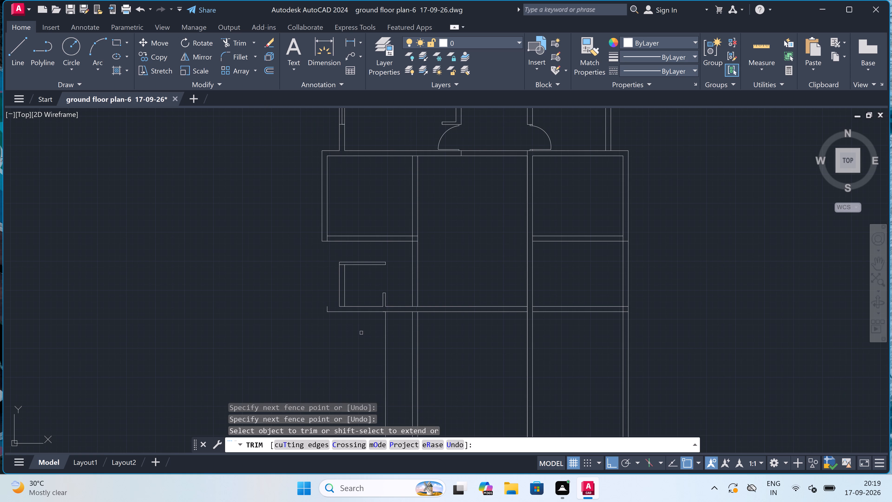
pyautogui.scroll(1, 367, 333)
pyautogui.doubleClick(394, 334)
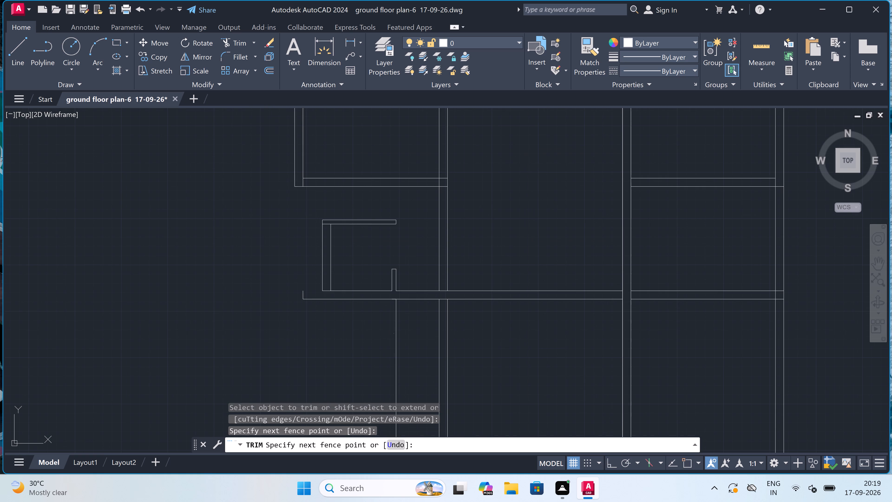
pyautogui.click(401, 333)
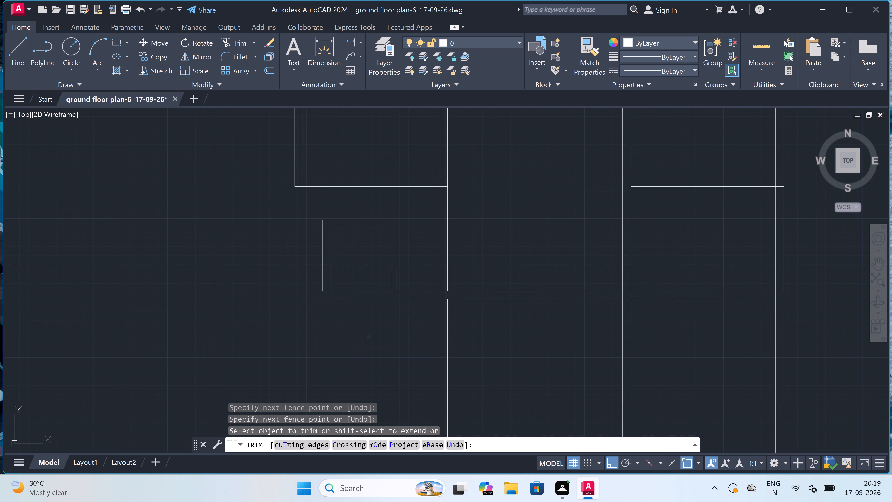
pyautogui.scroll(1, 342, 337)
pyautogui.press('Escape')
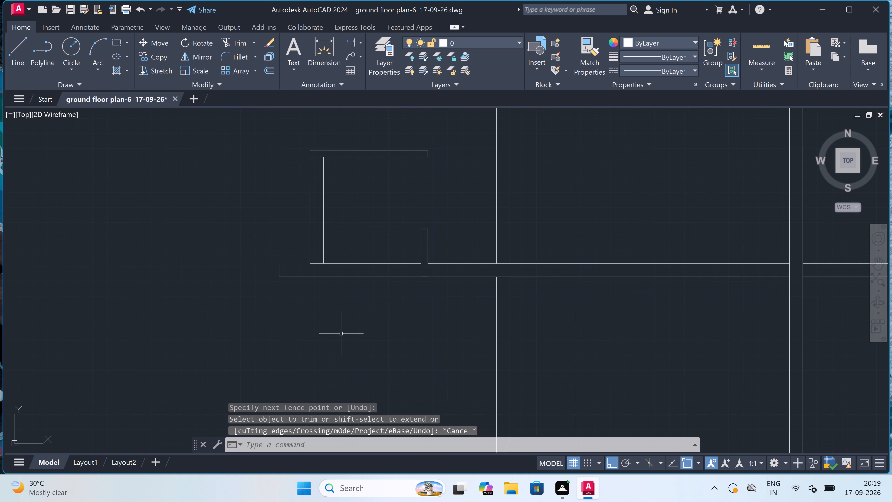
# Draw two vertical lines downward from the lower cross wall, continuing the left and right faces of the new 9" wall.
pyautogui.press('l')
pyautogui.press('space')
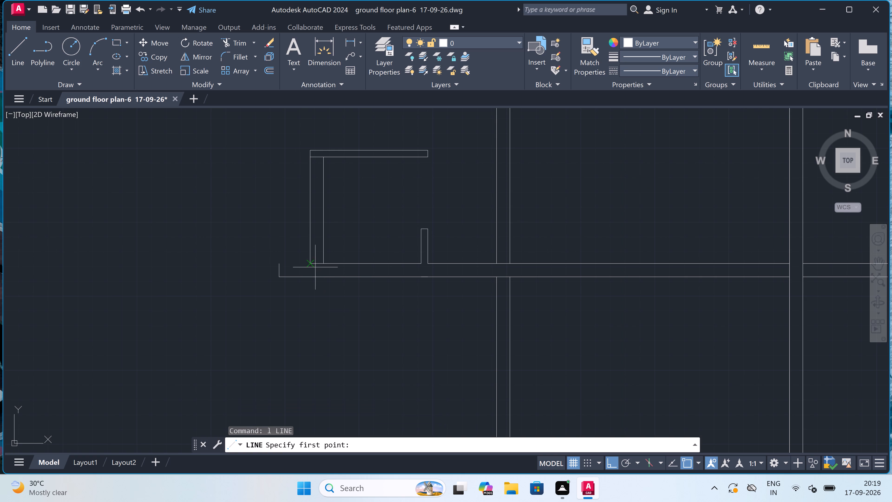
pyautogui.click(311, 261)
pyautogui.scroll(-2, 311, 260)
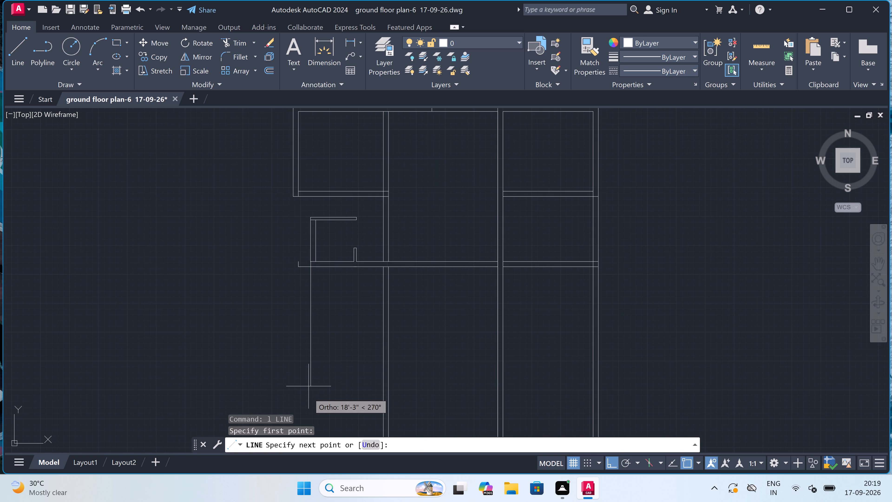
pyautogui.click(305, 409)
pyautogui.press('Escape')
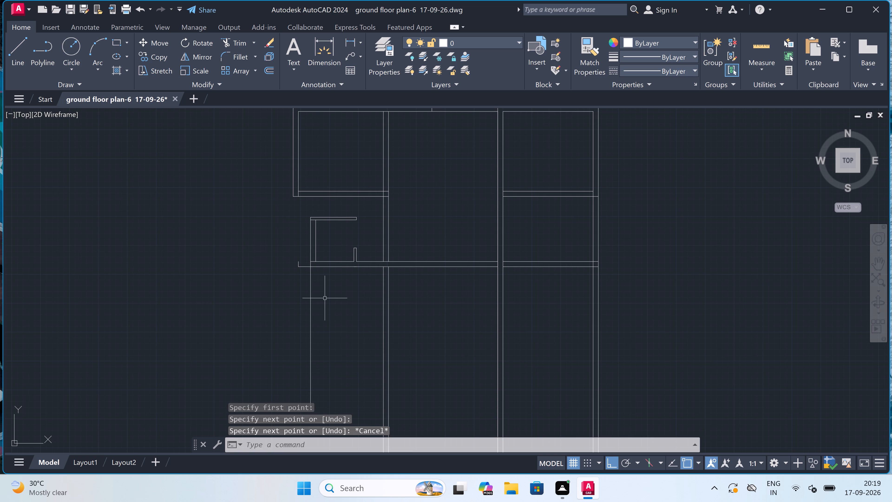
pyautogui.press('space')
pyautogui.click(314, 262)
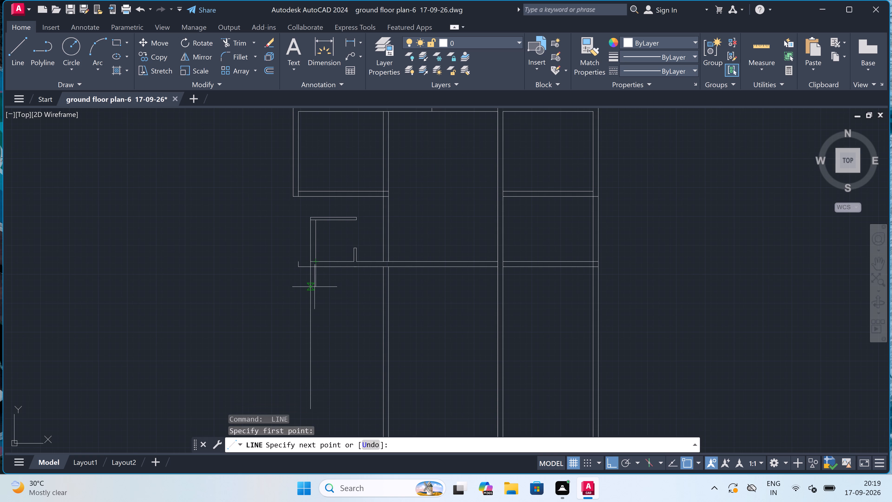
pyautogui.scroll(3, 310, 407)
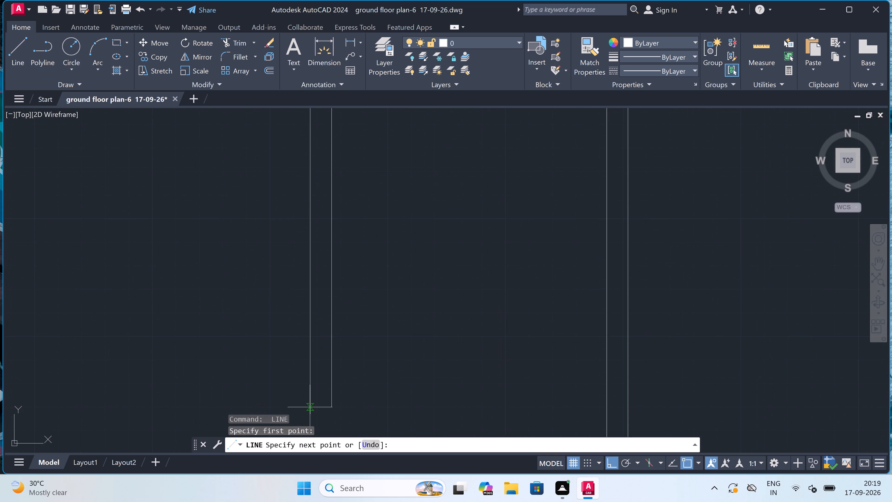
pyautogui.click(327, 419)
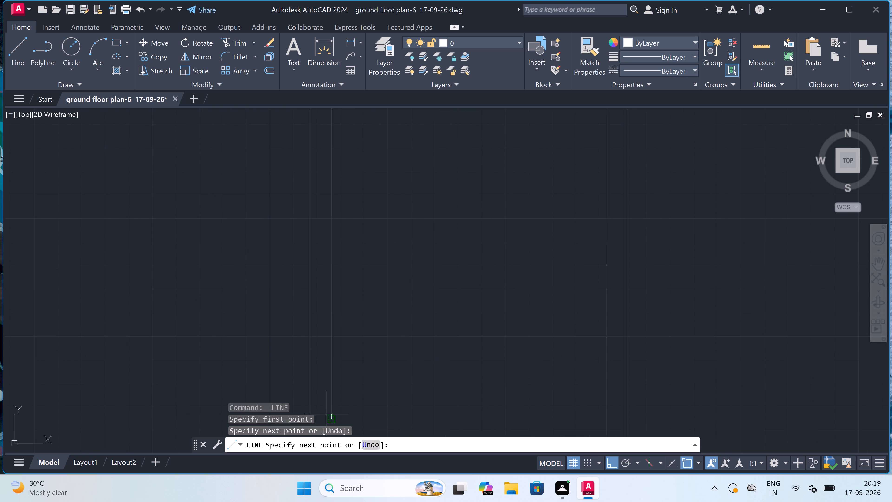
pyautogui.press('Escape')
pyautogui.scroll(-4, 325, 398)
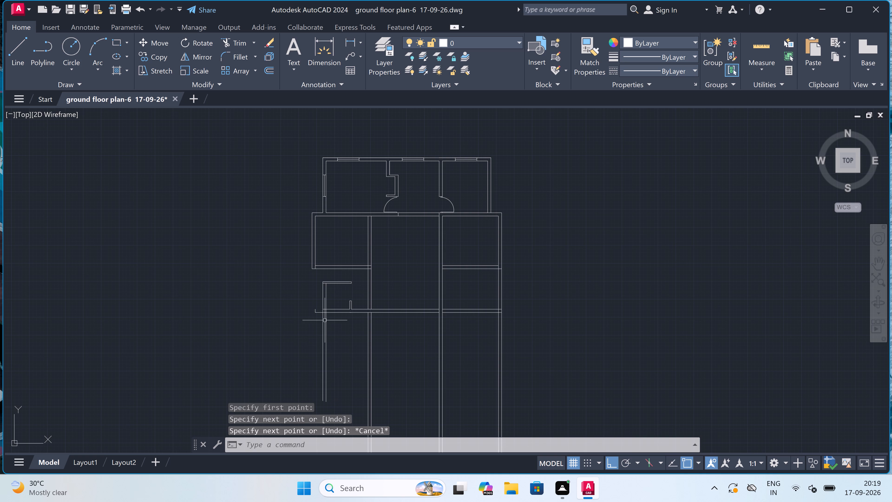
# Trim the lower cross wall's lower face left of the new 9" wall and remove the leftover short vertical line beyond it.
pyautogui.scroll(3, 321, 304)
pyautogui.write('tr')
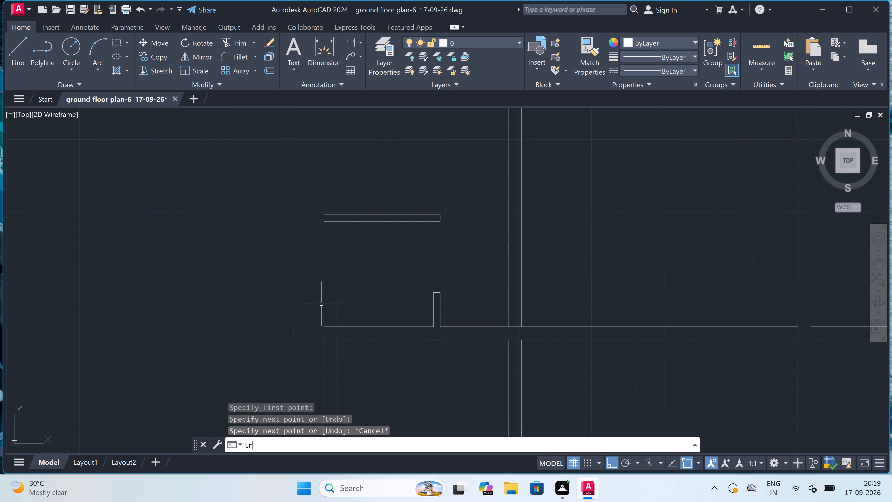
pyautogui.press('space')
pyautogui.click(312, 349)
pyautogui.click(314, 335)
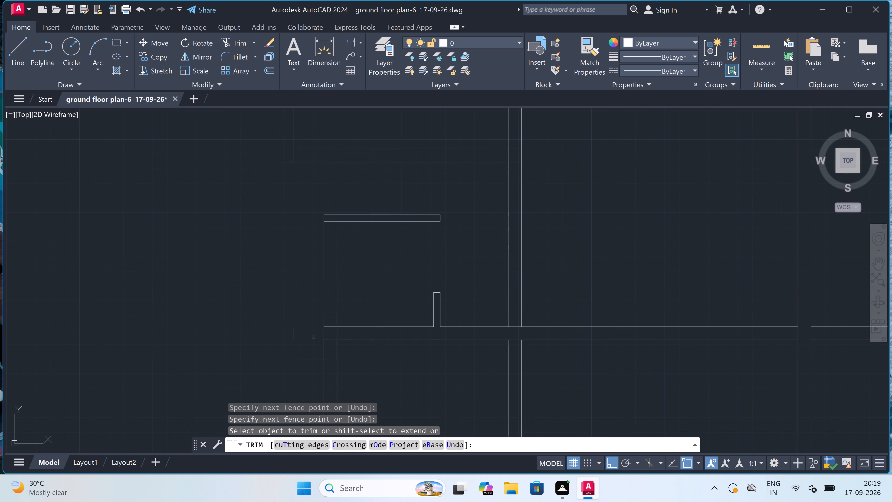
pyautogui.click(313, 337)
pyautogui.click(285, 338)
# Trim the cross wall's upper face inside the new 9" wall, and that wall's right face inside the cross wall.
pyautogui.scroll(1, 319, 339)
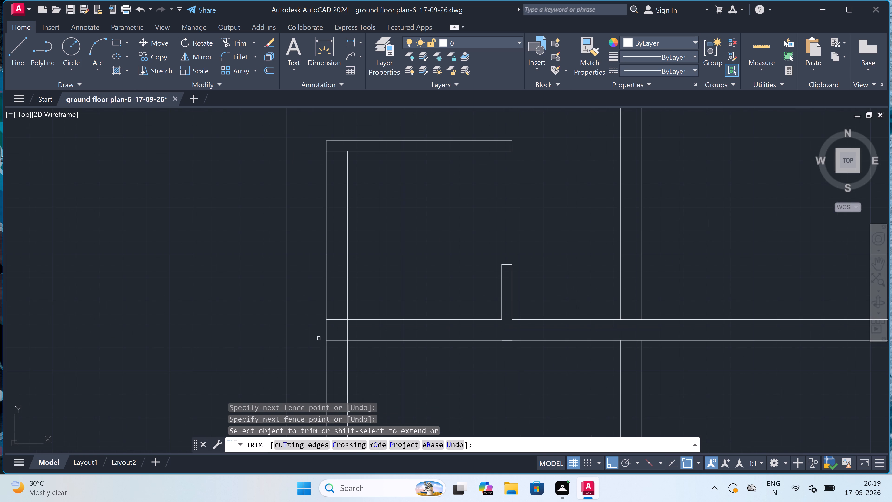
pyautogui.click(334, 324)
pyautogui.click(335, 312)
pyautogui.moveTo(337, 322); pyautogui.dragTo(340, 323)
pyautogui.click(357, 328)
# Trim the partition's lower face inside the new 9" wall at their upper corner.
pyautogui.scroll(-3, 357, 328)
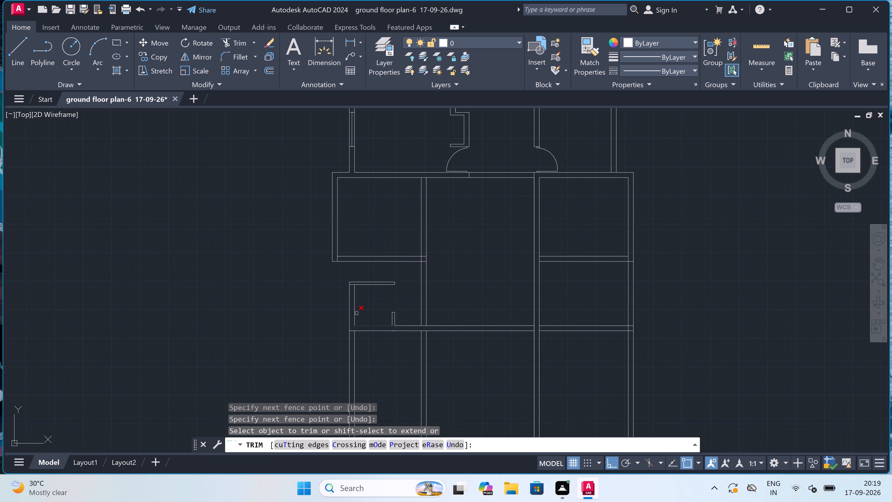
pyautogui.scroll(2, 341, 279)
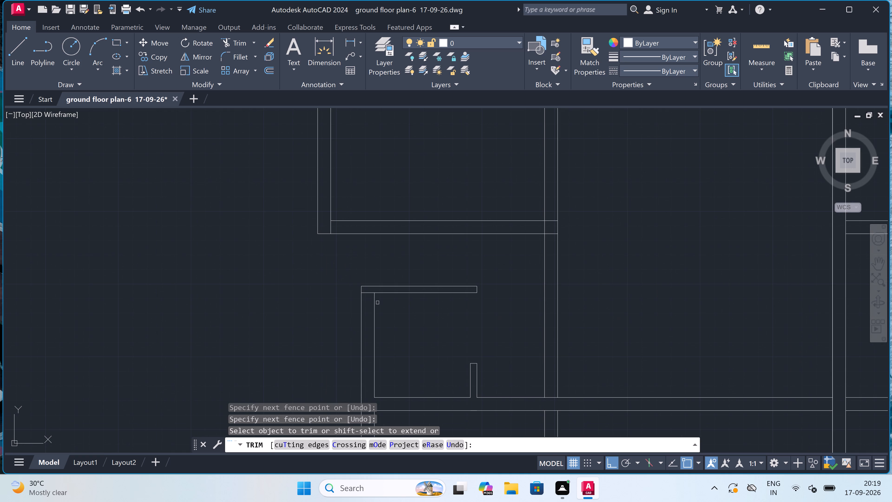
pyautogui.scroll(3, 365, 293)
pyautogui.click(365, 292)
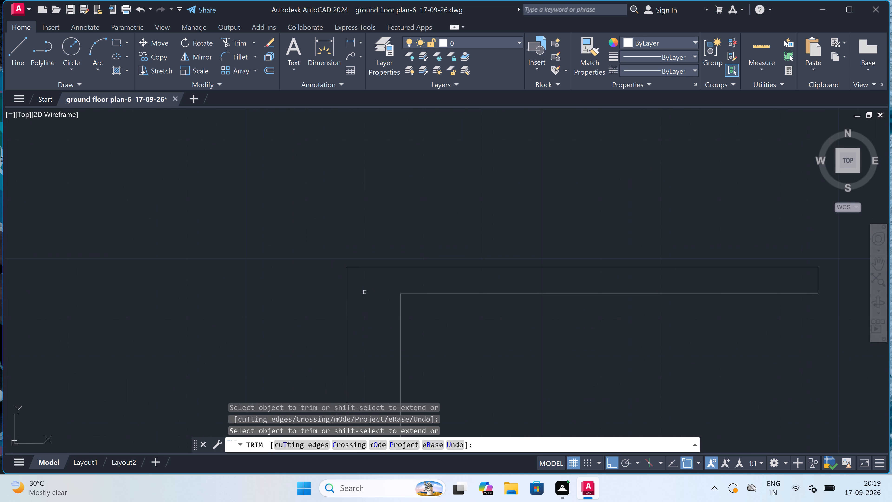
# Draw a vertical line from the midpoint of the short partition stub's top up to the upper partition's lower face.
pyautogui.press('Escape')
pyautogui.scroll(-6, 365, 292)
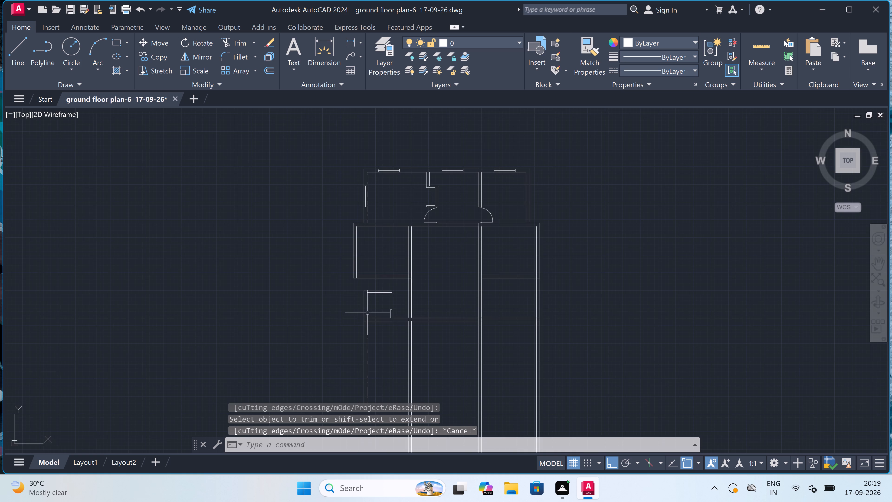
pyautogui.scroll(2, 367, 313)
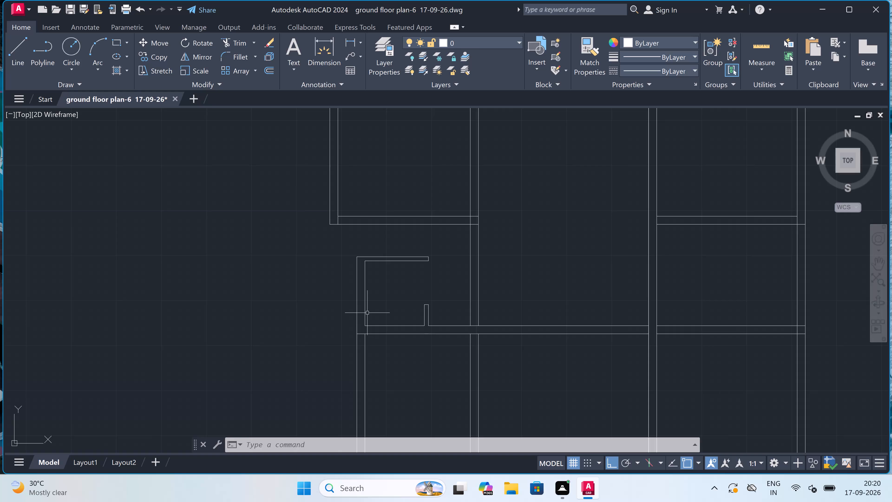
pyautogui.scroll(1, 368, 312)
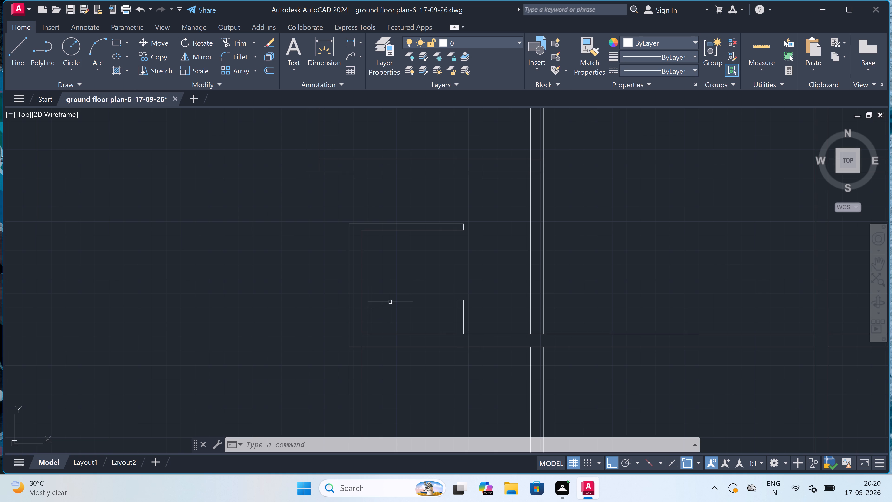
pyautogui.scroll(1, 403, 288)
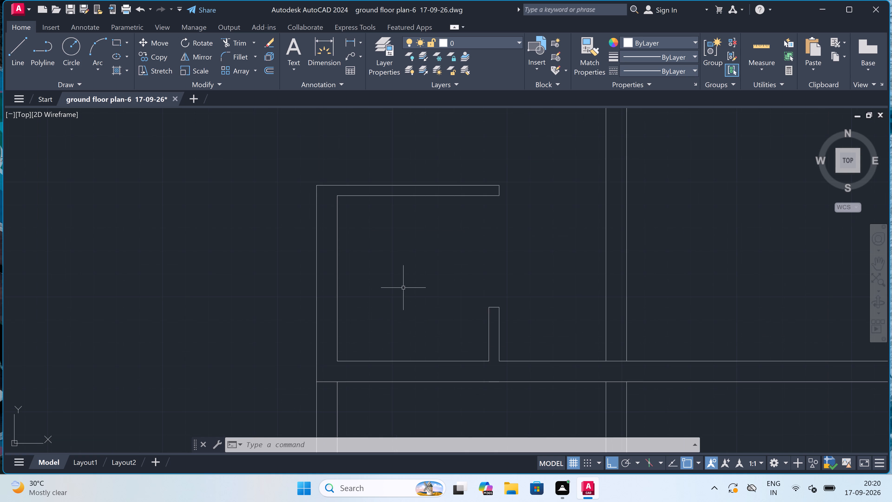
pyautogui.scroll(1, 403, 287)
pyautogui.write('l')
pyautogui.press('space')
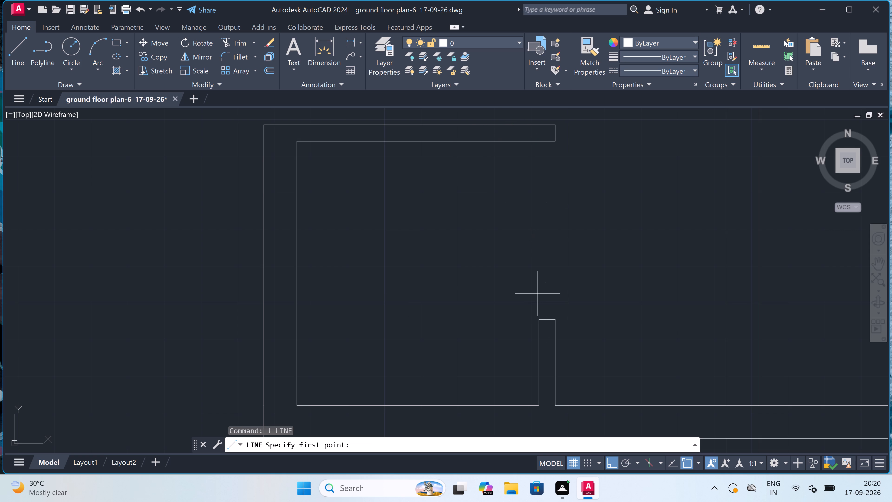
pyautogui.click(548, 321)
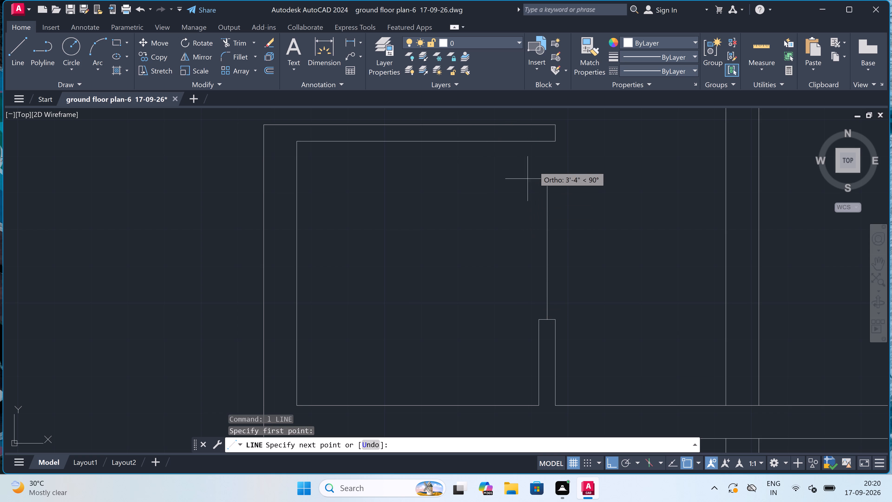
pyautogui.click(545, 141)
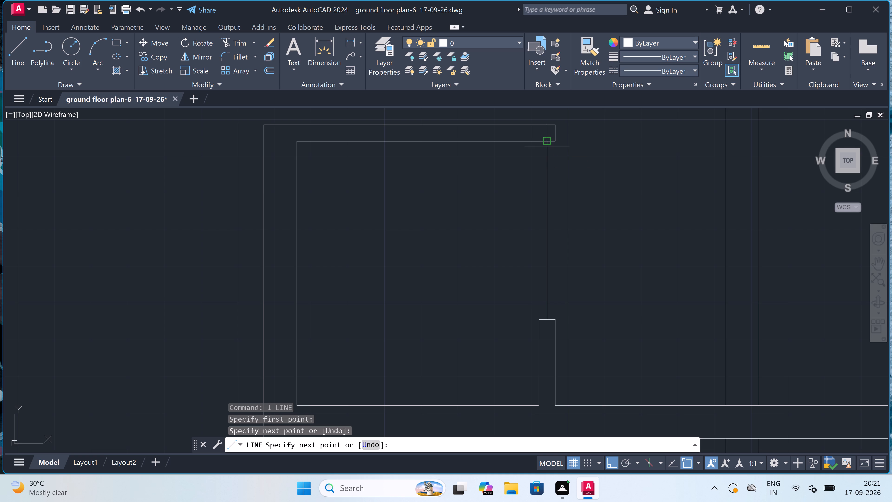
pyautogui.press('Escape')
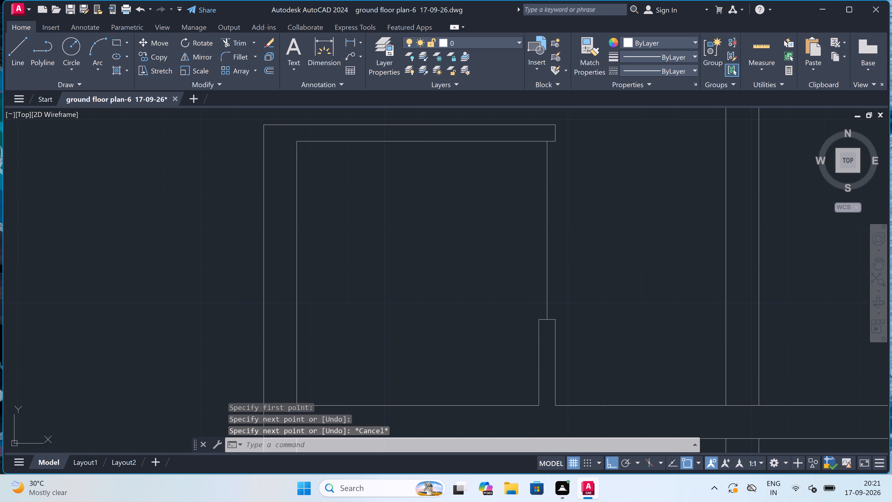
# From the vertical line's upper end, draw a line 2" down and a 2' door leaf leftward into the small room.
pyautogui.press('space')
pyautogui.moveTo(546, 140); pyautogui.dragTo(550, 158)
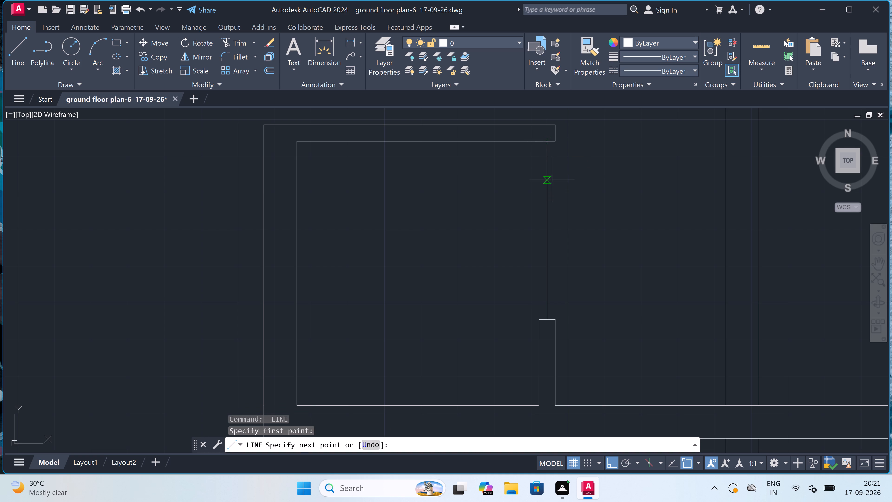
pyautogui.scroll(1, 552, 180)
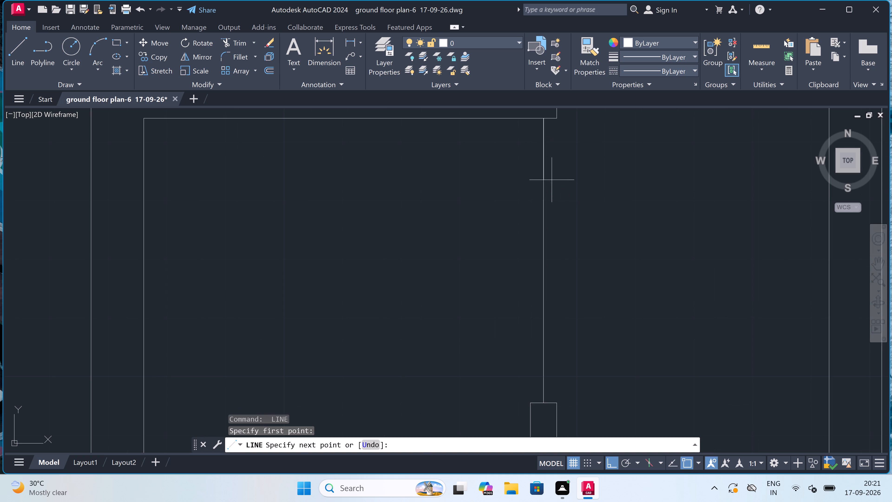
pyautogui.write('2"')
pyautogui.press('space')
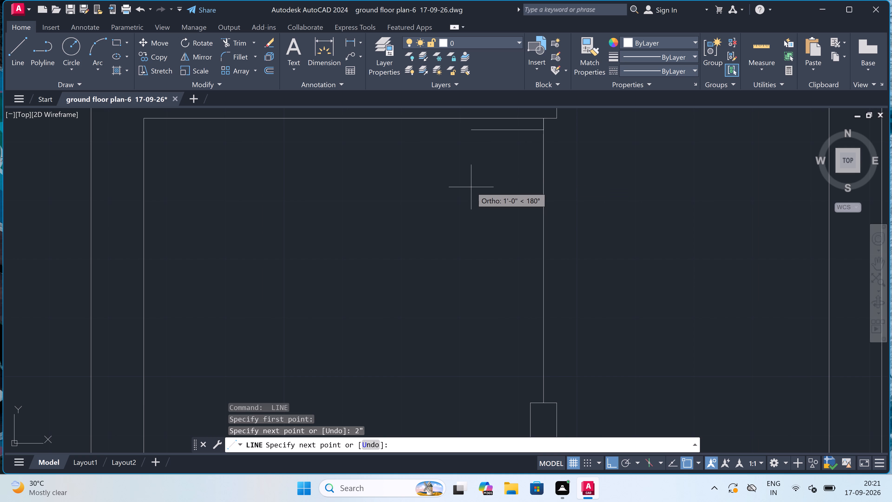
pyautogui.write("2'")
pyautogui.press('space')
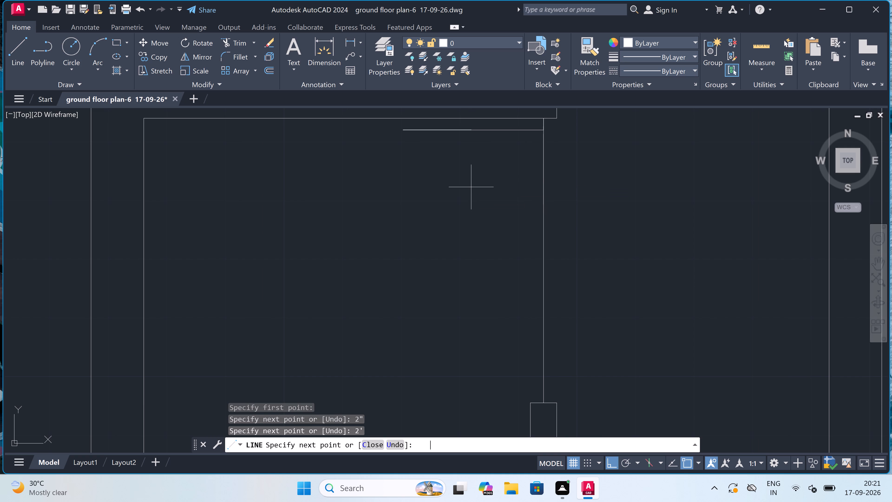
pyautogui.press('Escape')
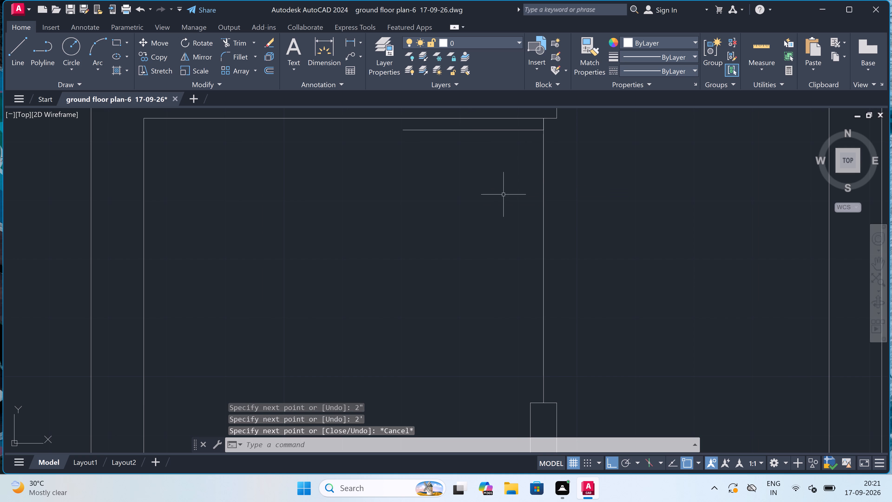
pyautogui.press('space')
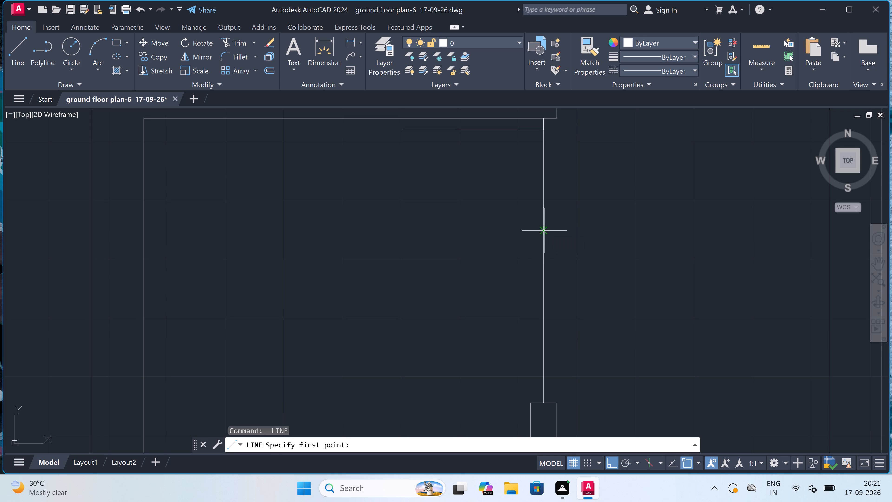
pyautogui.press('Escape')
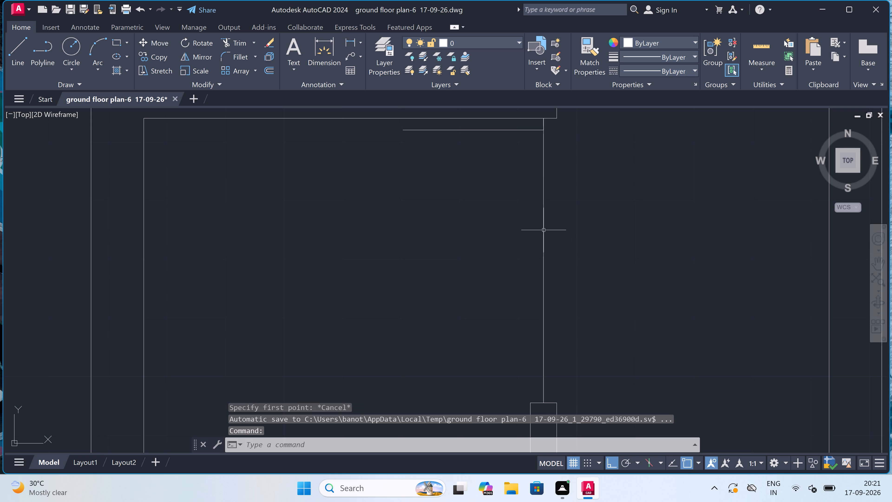
# Extend the partition stub upward with a line from its left corner, a 4.5" cap, and a line back down to its right corner.
pyautogui.press('l')
pyautogui.press('space')
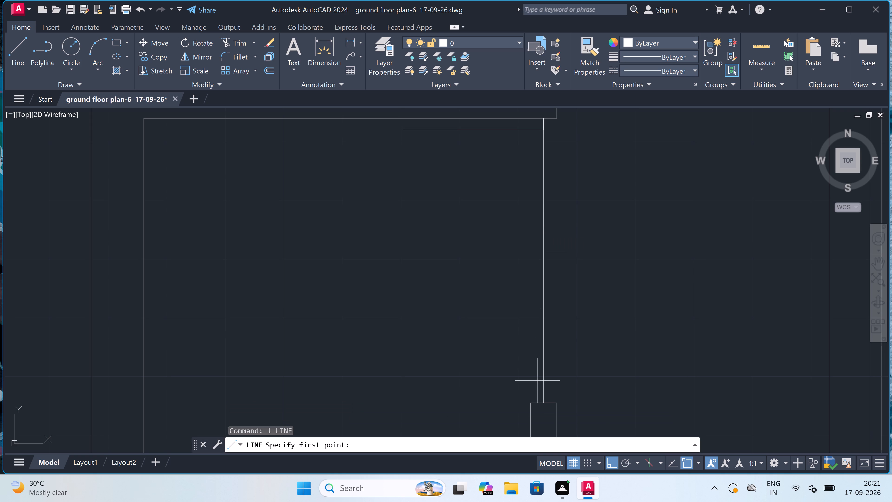
pyautogui.click(532, 403)
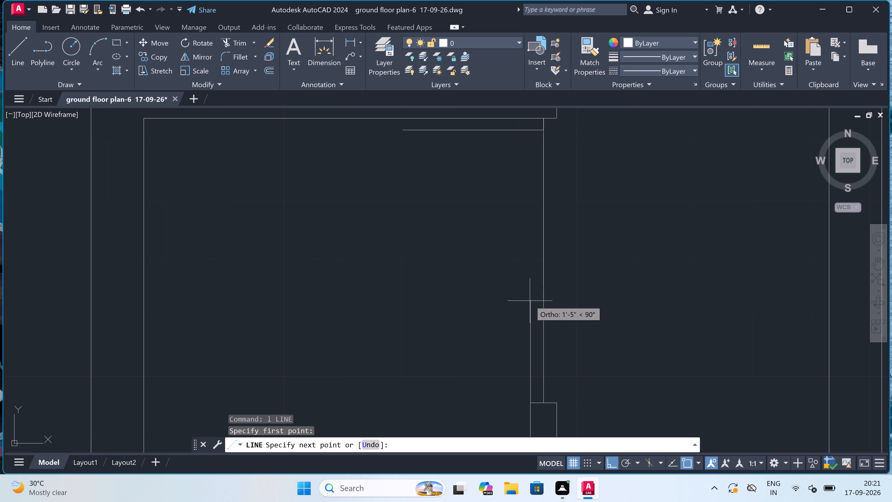
pyautogui.click(530, 287)
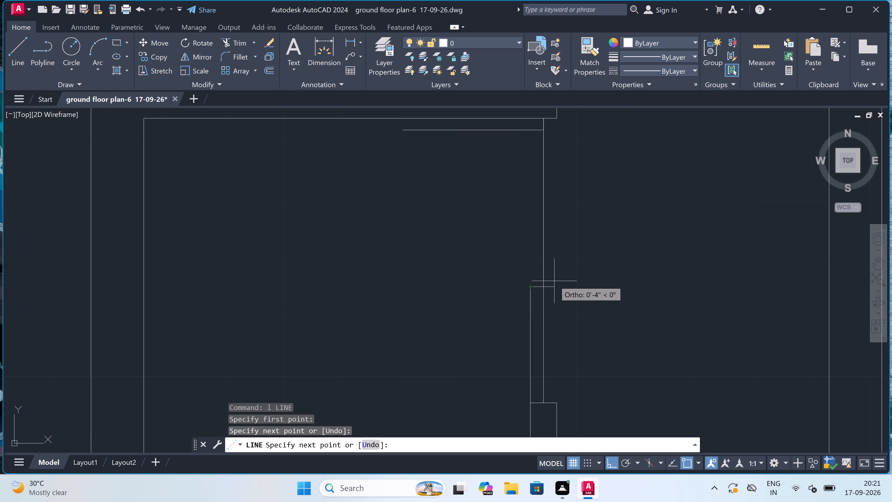
pyautogui.press('4')
pyautogui.write('.5"')
pyautogui.press('space')
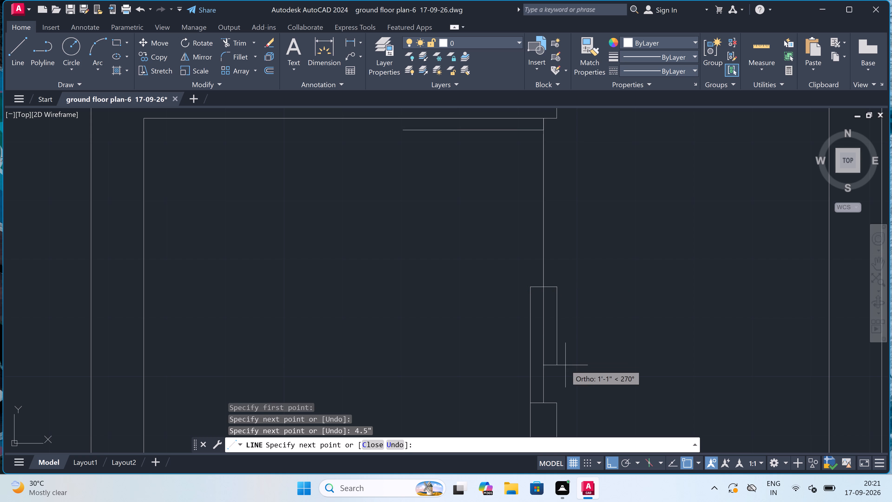
pyautogui.click(560, 403)
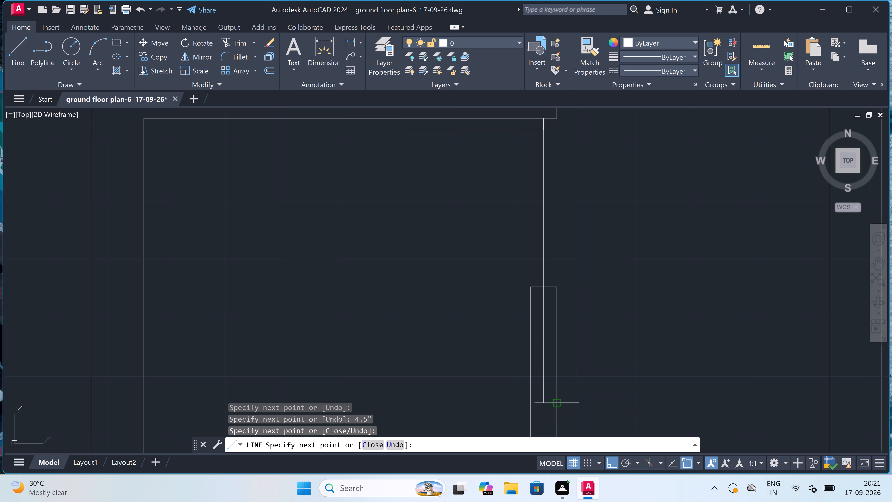
pyautogui.press('Escape')
# Trim the stub's former top cap and the part of the centre line inside the extended partition.
pyautogui.press('t')
pyautogui.press('r')
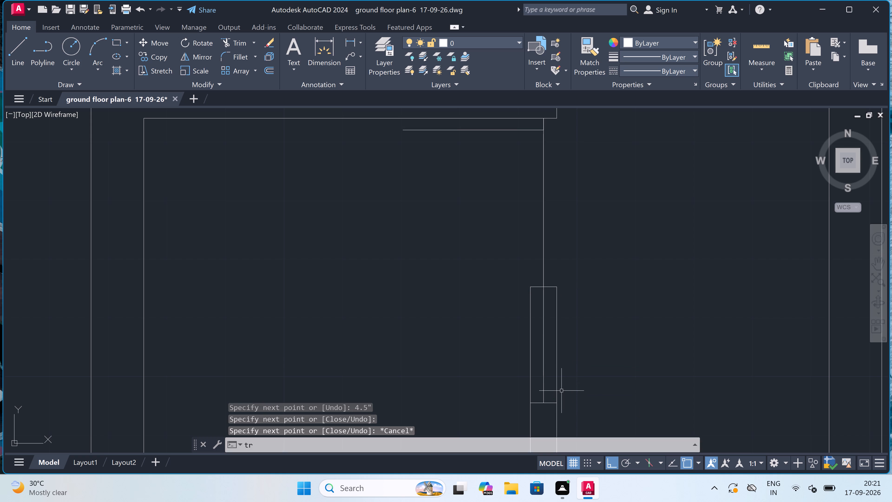
pyautogui.press('space')
pyautogui.click(547, 403)
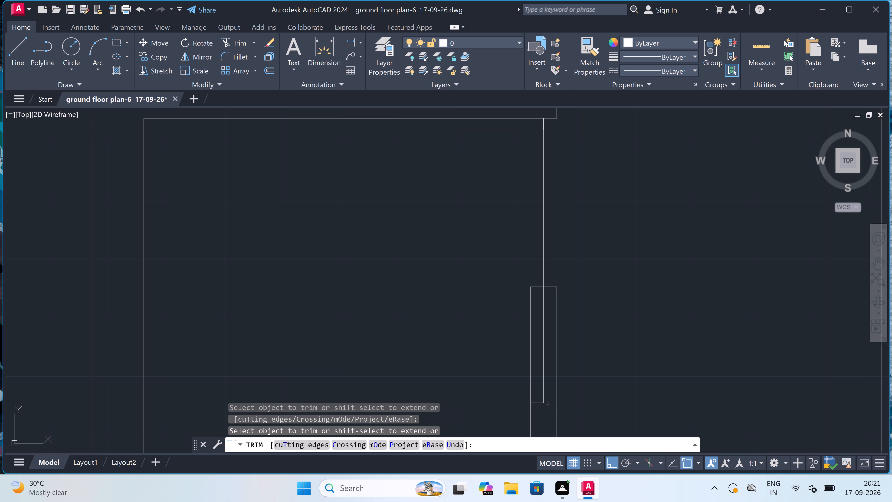
pyautogui.click(540, 401)
pyautogui.moveTo(540, 406); pyautogui.dragTo(541, 408)
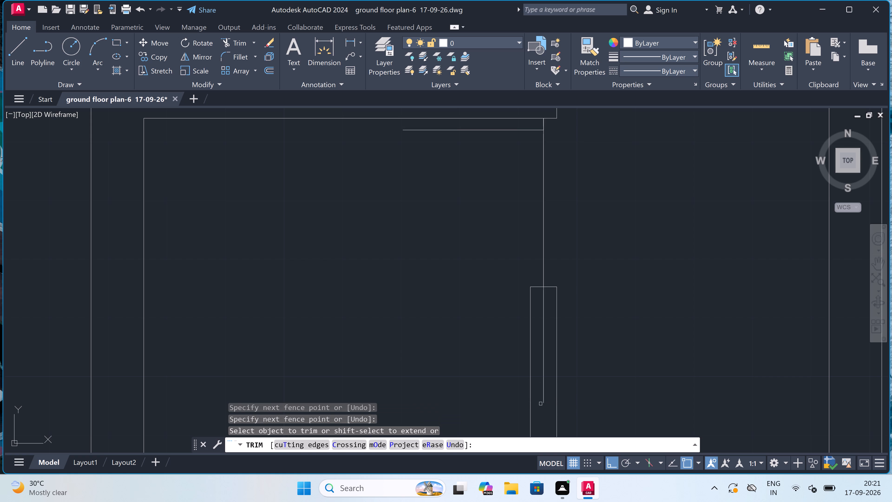
pyautogui.moveTo(541, 404); pyautogui.dragTo(541, 400)
pyautogui.click(545, 381)
pyautogui.press('Escape')
# Draw a 2" line upward from the midpoint of the extended partition's top.
pyautogui.press('l')
pyautogui.press('space')
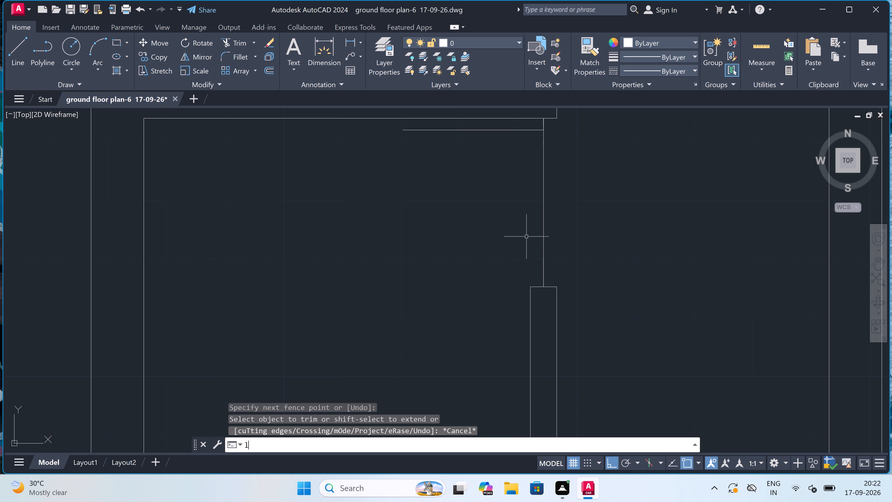
pyautogui.click(545, 288)
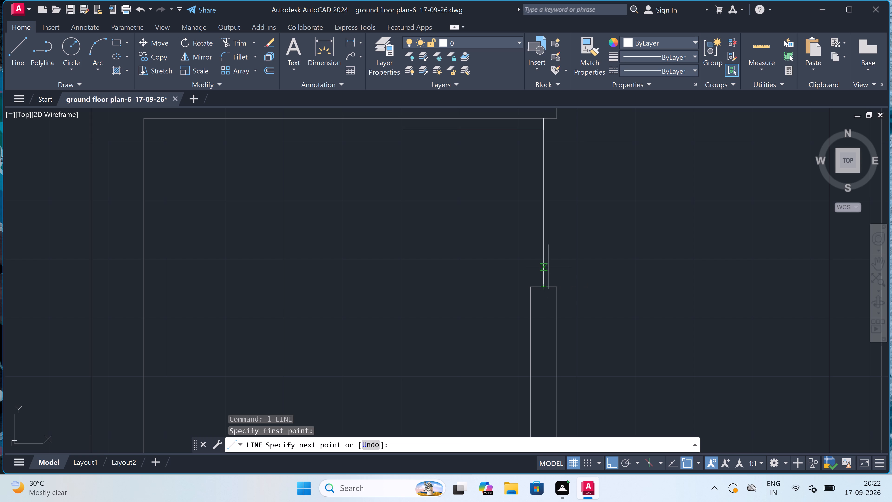
pyautogui.press('2')
pyautogui.write('"')
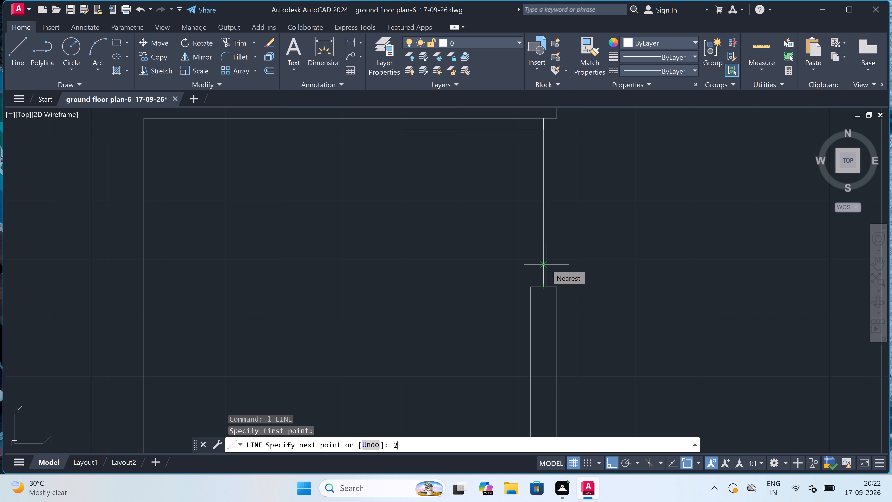
pyautogui.press('space')
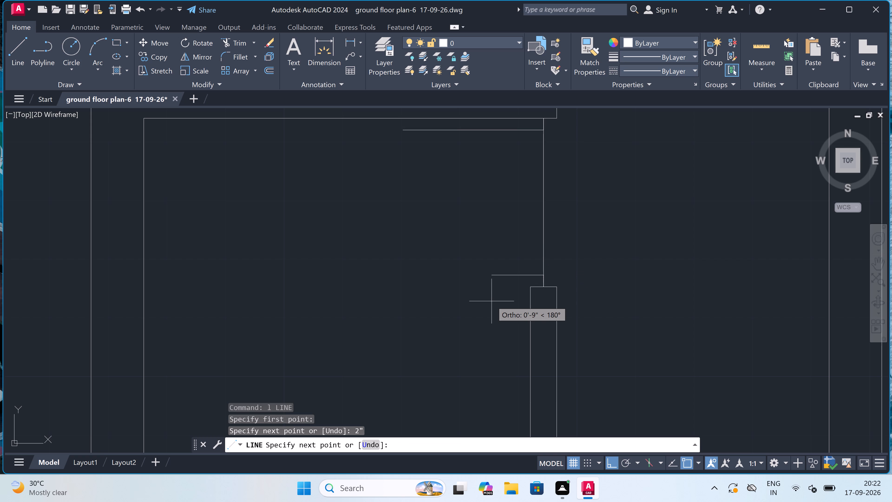
pyautogui.press('Escape')
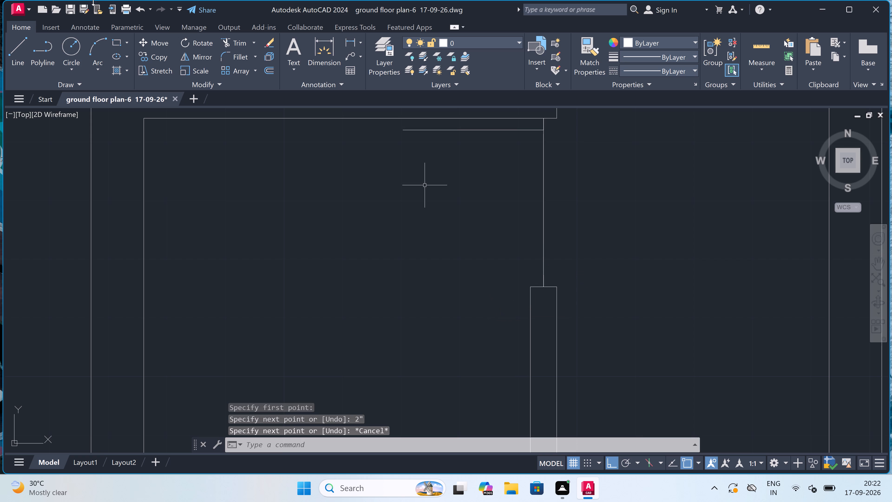
# Draw the door swing as a Start, End, Direction arc from the leaf's free end to the top of the lower 2" line.
pyautogui.click(102, 62)
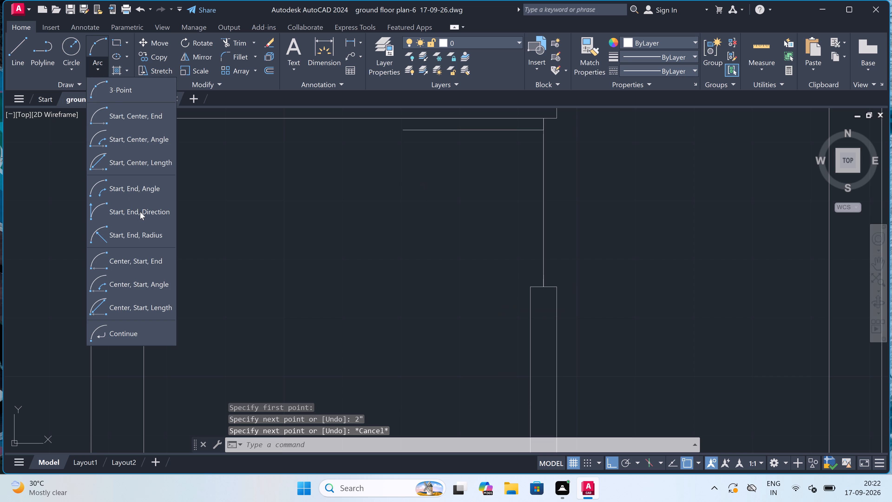
pyautogui.click(142, 211)
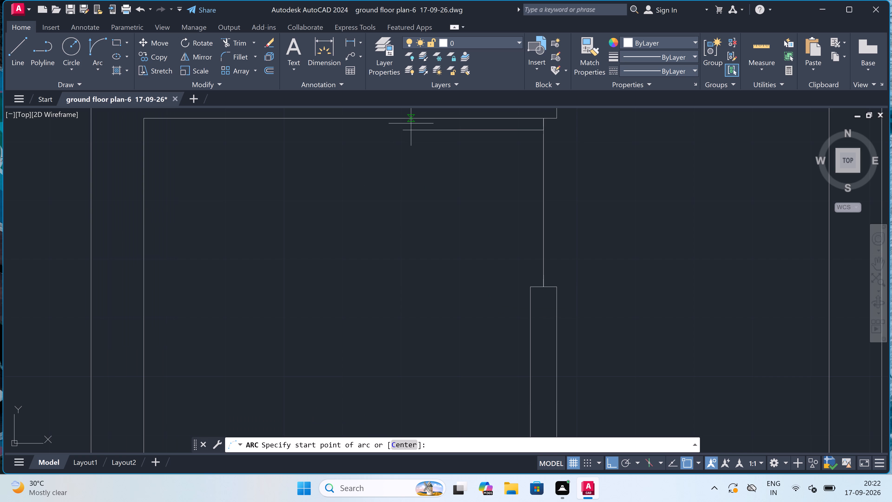
pyautogui.moveTo(403, 133); pyautogui.dragTo(405, 136)
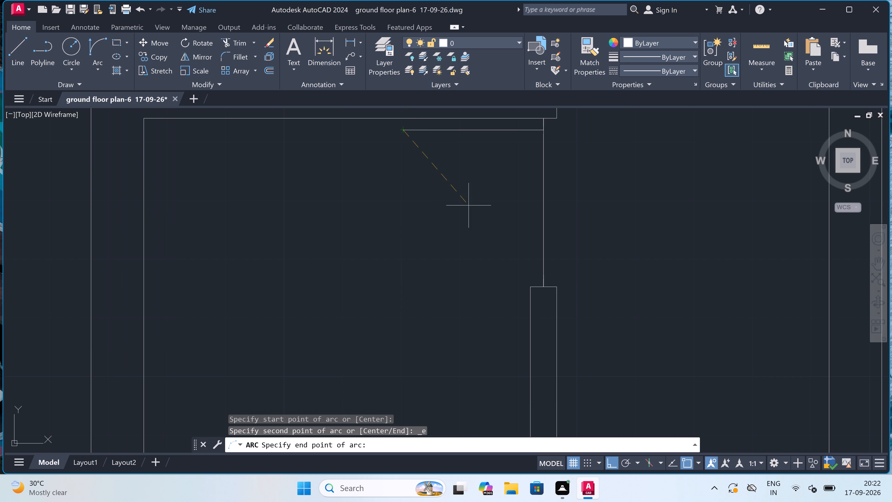
pyautogui.click(543, 270)
pyautogui.click(485, 304)
# Draw a vertical jamb line across the 9" wall below the upper-left room, just left of the vertical wall pair.
pyautogui.scroll(-4, 477, 298)
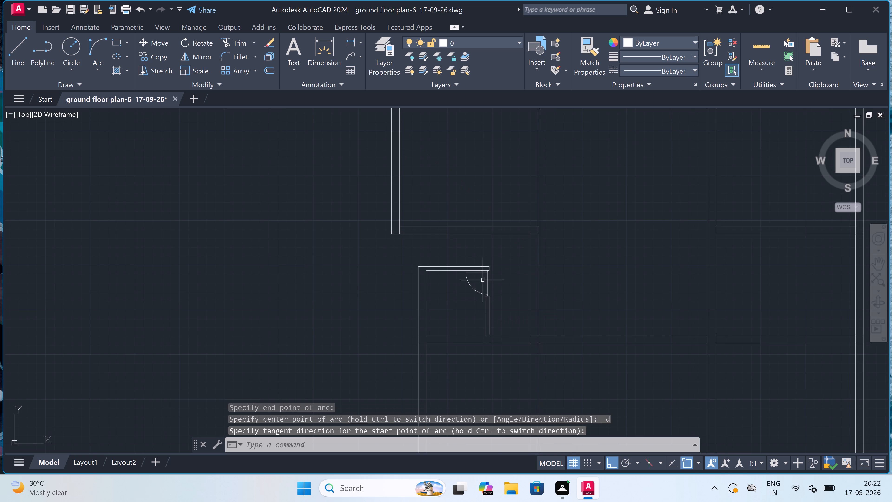
pyautogui.scroll(1, 483, 280)
pyautogui.scroll(-2, 483, 280)
pyautogui.scroll(2, 484, 243)
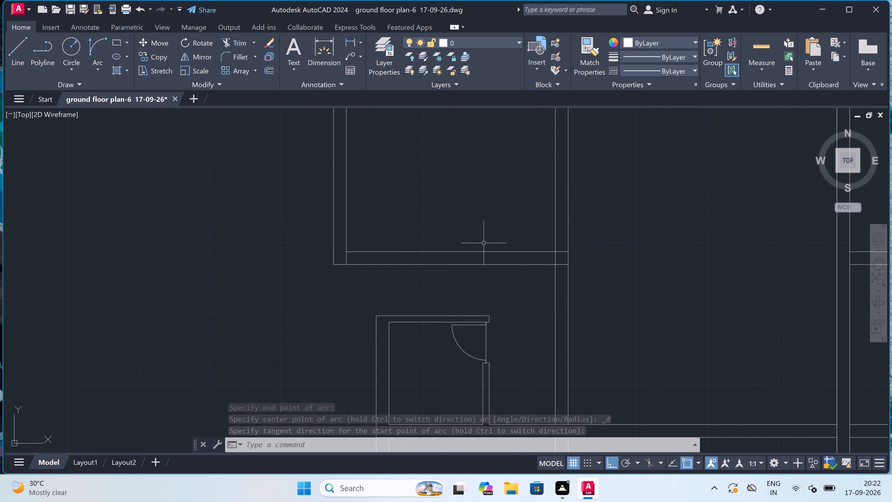
pyautogui.write('l')
pyautogui.press('space')
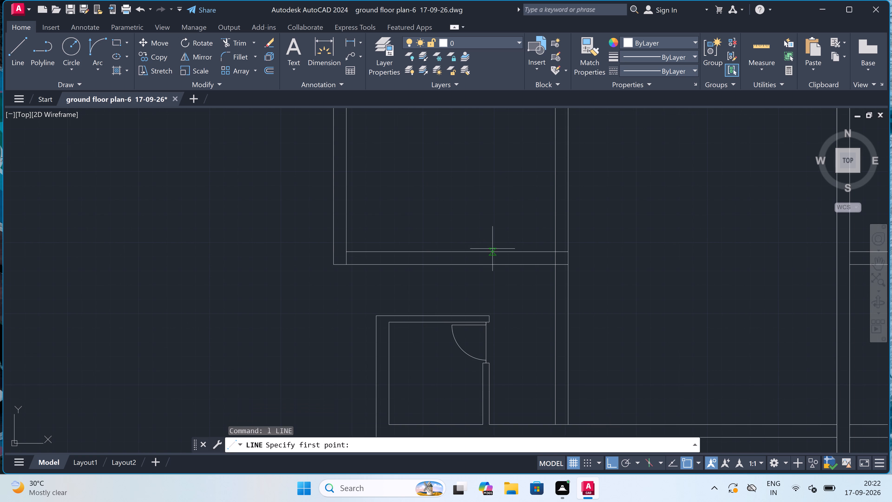
pyautogui.scroll(1, 507, 253)
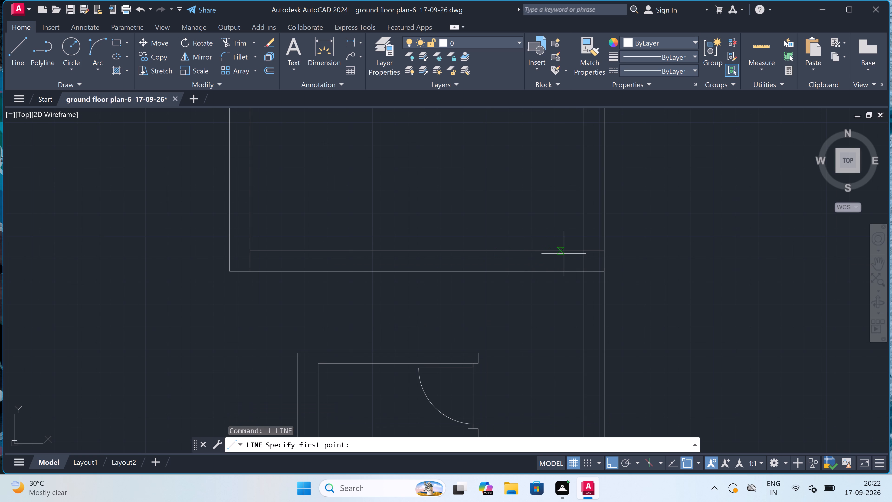
pyautogui.click(564, 251)
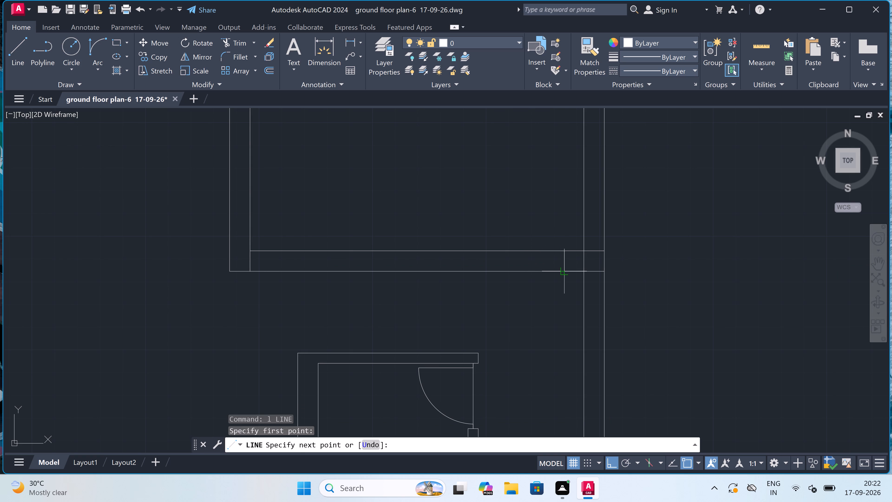
pyautogui.click(565, 271)
# Continue the line from the jamb's midpoint 2" to the left and 3' upward to form the door leaf.
pyautogui.doubleClick(562, 260)
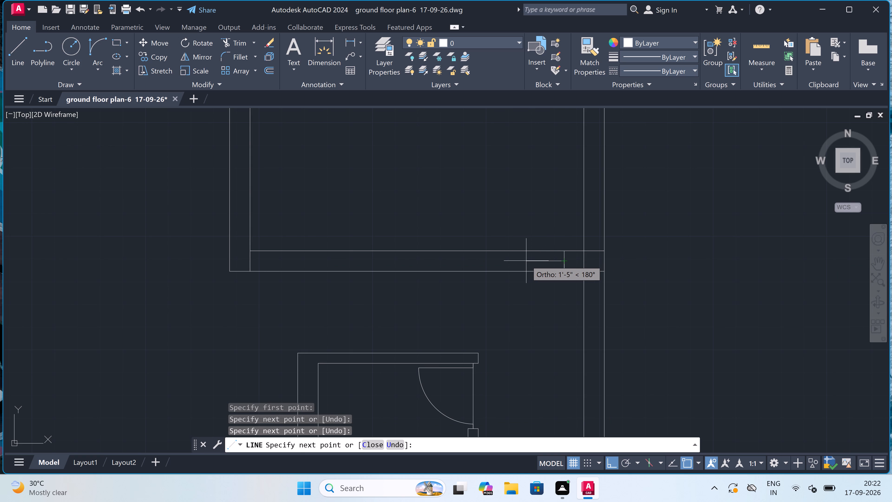
pyautogui.write('2"')
pyautogui.press('space')
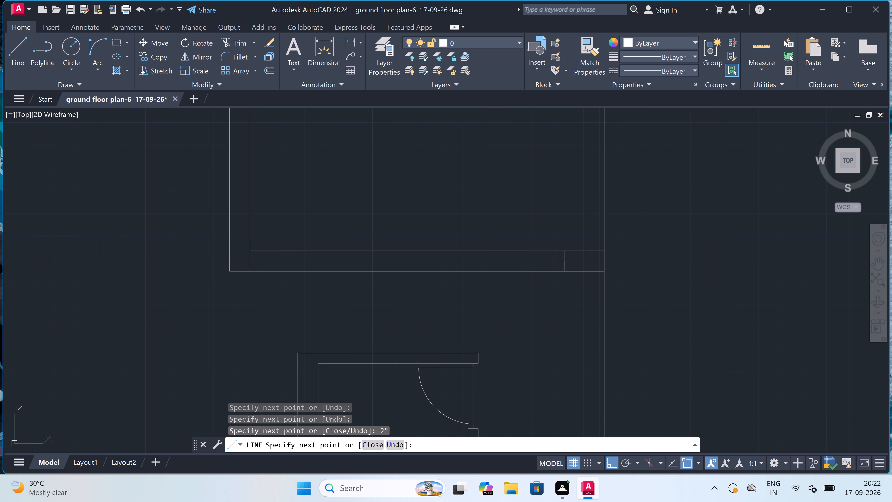
pyautogui.scroll(-2, 528, 260)
pyautogui.scroll(1, 538, 225)
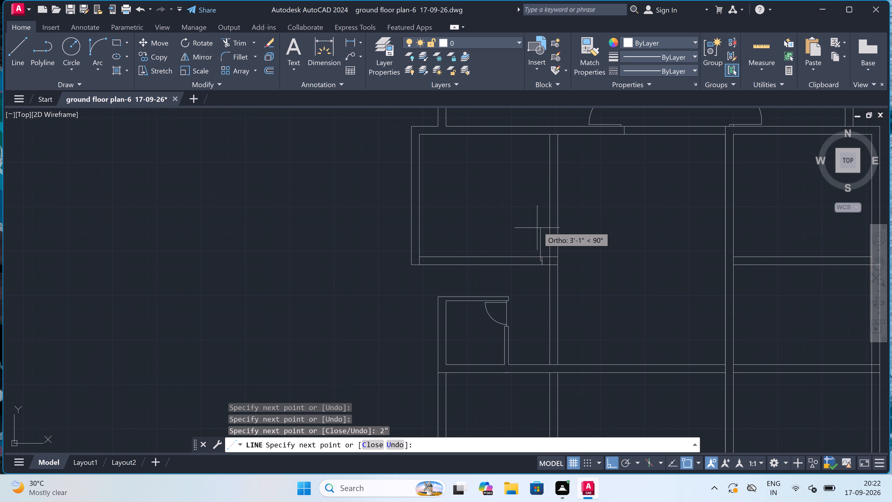
pyautogui.write("3'")
pyautogui.press('space')
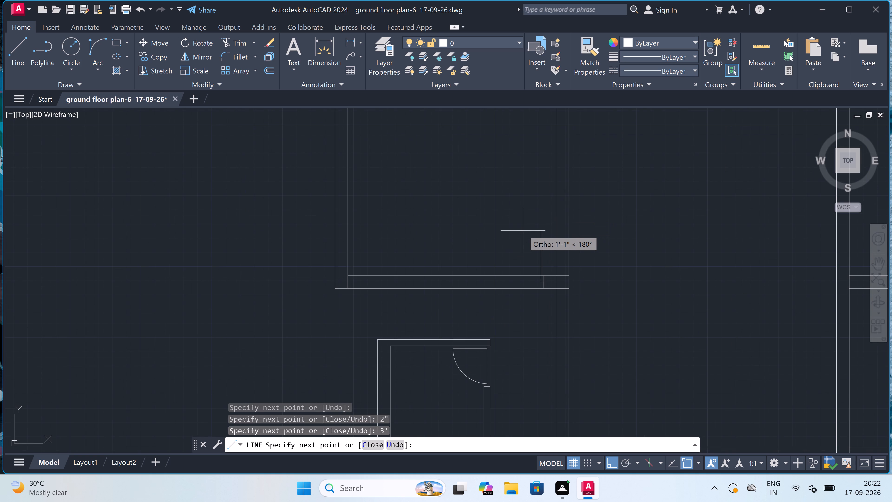
pyautogui.scroll(1, 523, 231)
pyautogui.press('Escape')
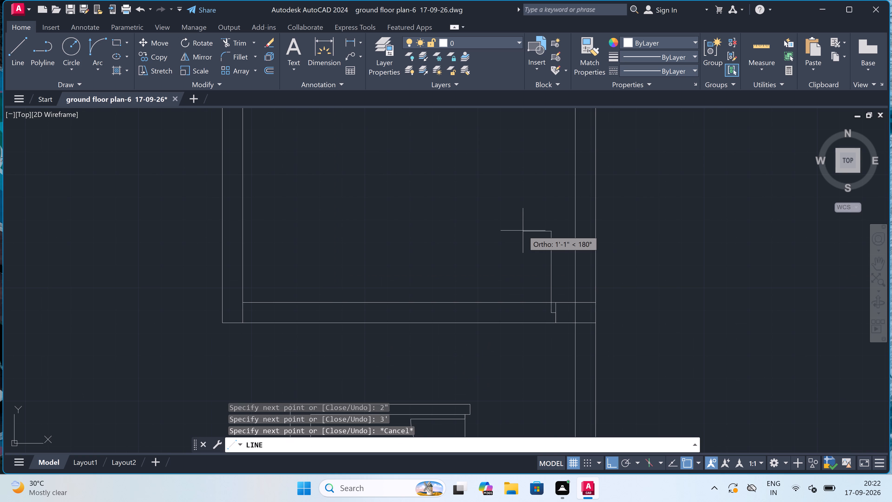
# Draw the opposite jamb line across the same wall, left of the leaf, with a 2" line to the right from its midpoint.
pyautogui.press('space')
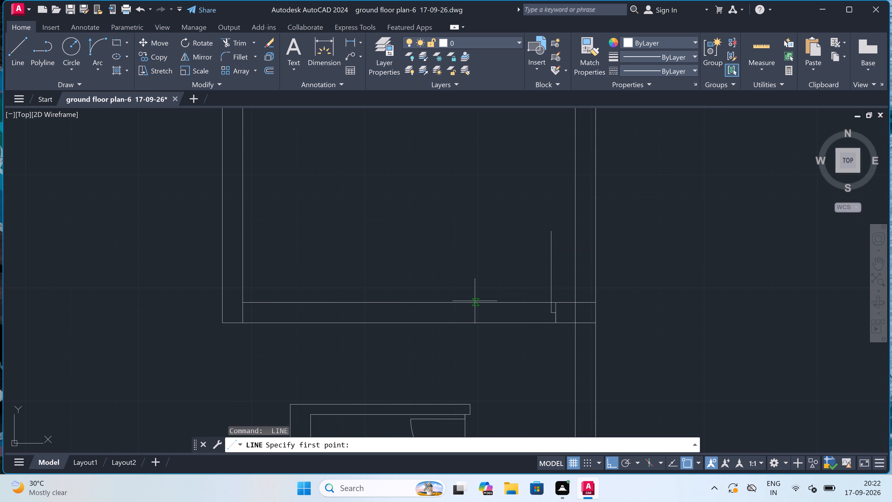
pyautogui.click(474, 301)
pyautogui.doubleClick(474, 324)
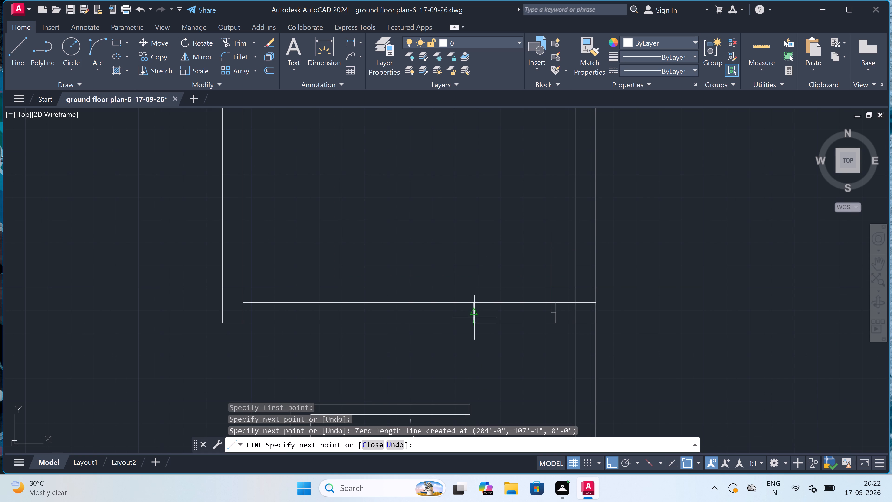
pyautogui.click(474, 315)
pyautogui.write('2"')
pyautogui.press('space')
pyautogui.press('Escape')
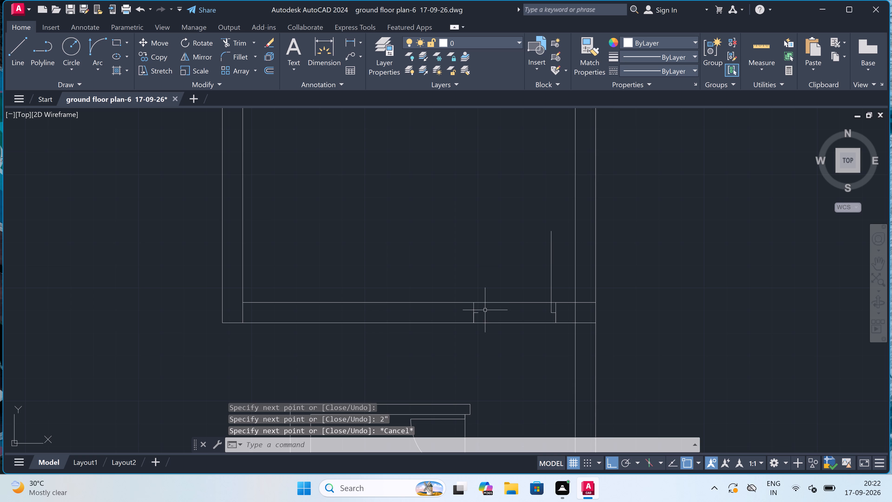
# Draw the door swing as a Start, End, Direction arc from the leaf's top to the end of the opposite jamb's 2" line.
pyautogui.click(97, 50)
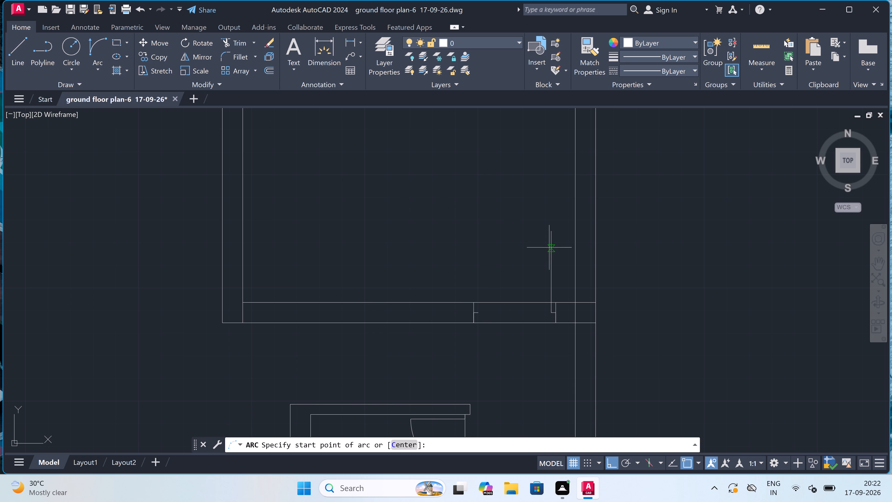
pyautogui.click(552, 230)
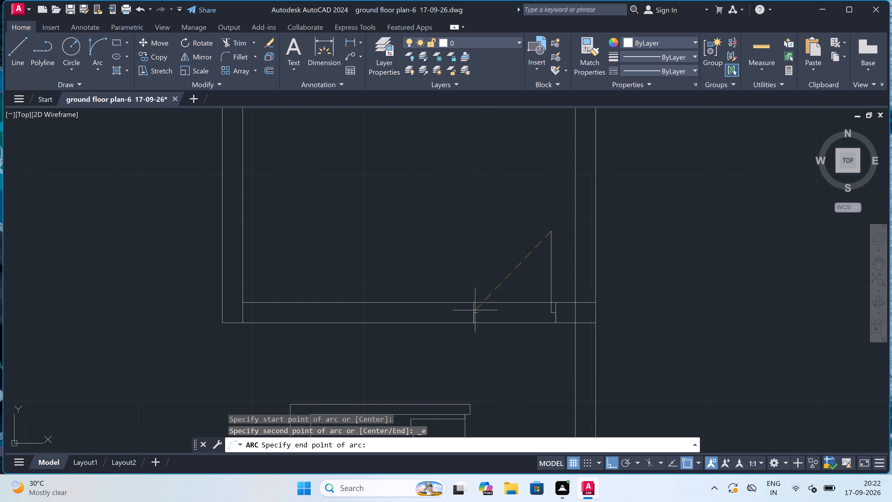
pyautogui.scroll(2, 476, 310)
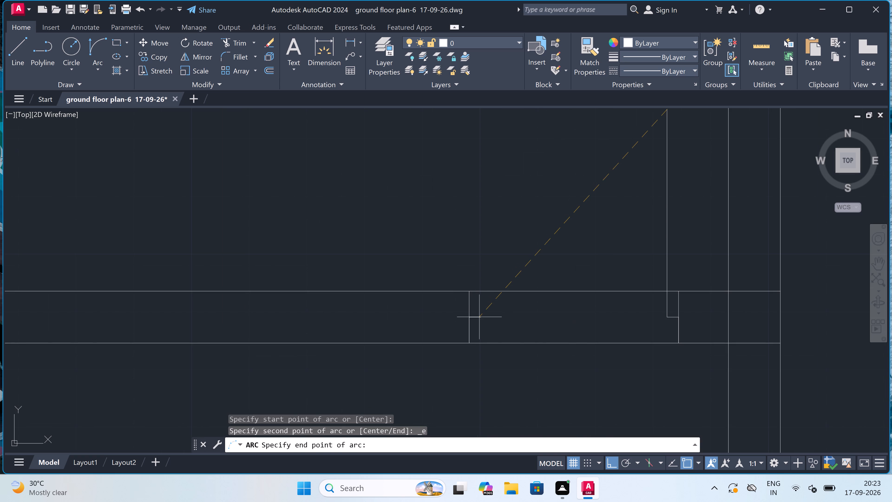
pyautogui.click(482, 320)
pyautogui.click(466, 265)
pyautogui.scroll(-3, 469, 262)
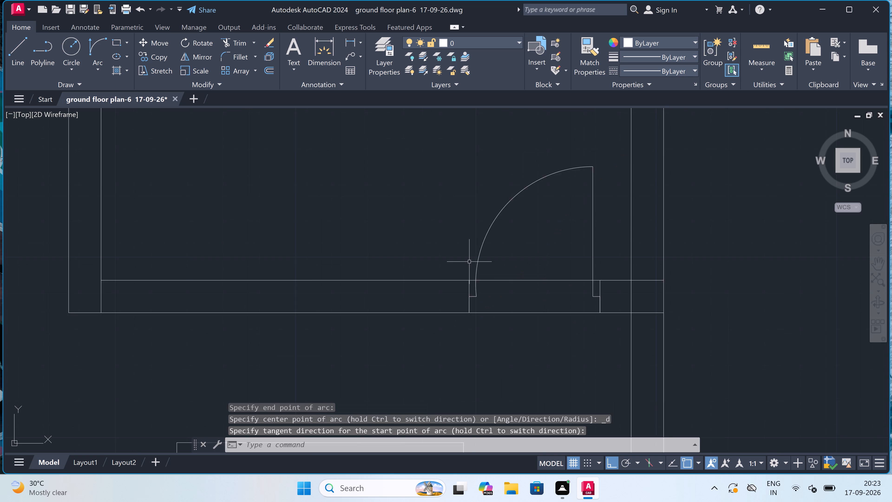
# Trim both wall lines between the two jambs to open the new doorway.
pyautogui.scroll(-1, 469, 261)
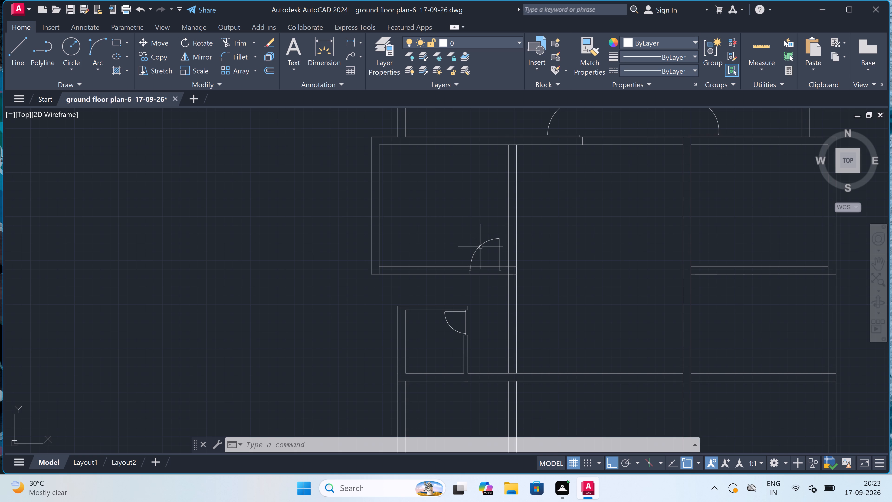
pyautogui.write('tr')
pyautogui.press('space')
pyautogui.scroll(1, 486, 255)
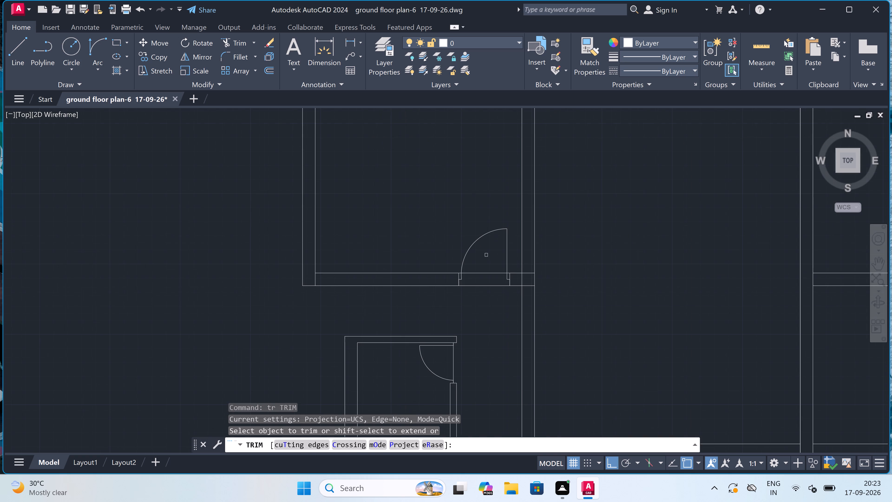
pyautogui.moveTo(491, 255); pyautogui.dragTo(495, 267)
pyautogui.moveTo(487, 303); pyautogui.dragTo(492, 305)
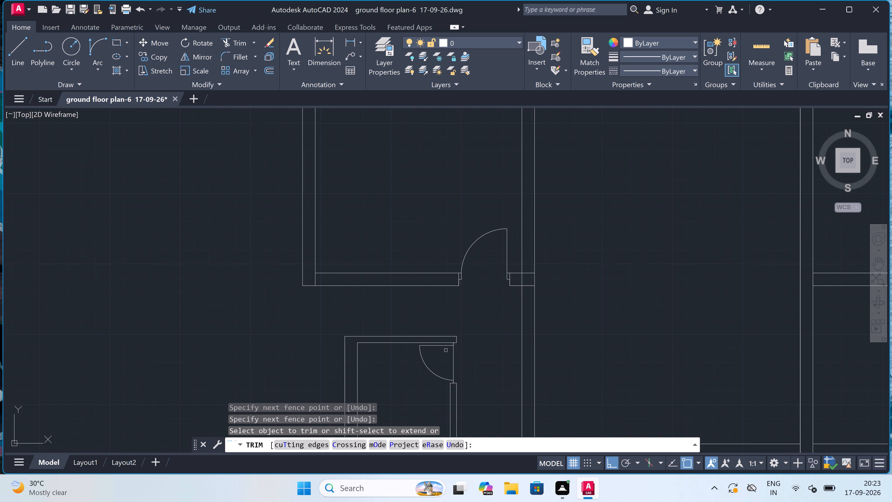
# Trim the vertical line crossing the small room's door opening between its leaf and the lower partition.
pyautogui.click(444, 353)
pyautogui.click(461, 352)
pyautogui.press('Escape')
# Trim away both lines of the vertical wall pair below the long horizontal wall, inside the lower-left room.
pyautogui.scroll(-2, 461, 348)
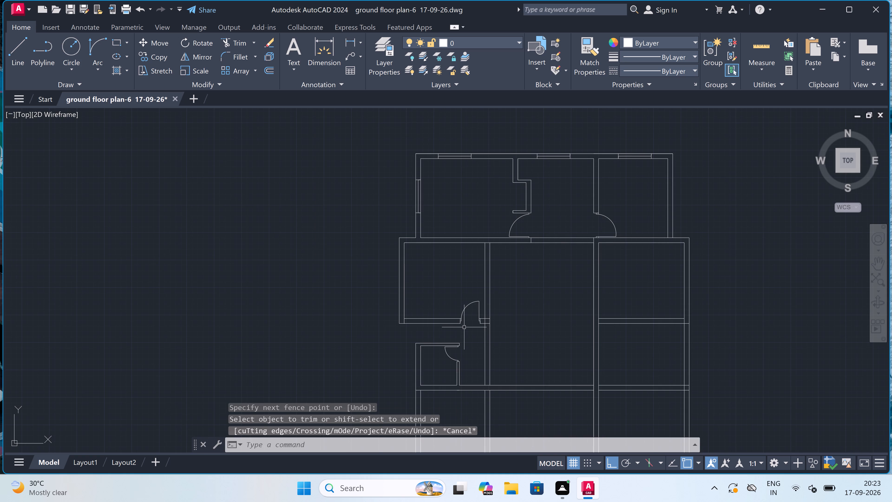
pyautogui.scroll(1, 467, 324)
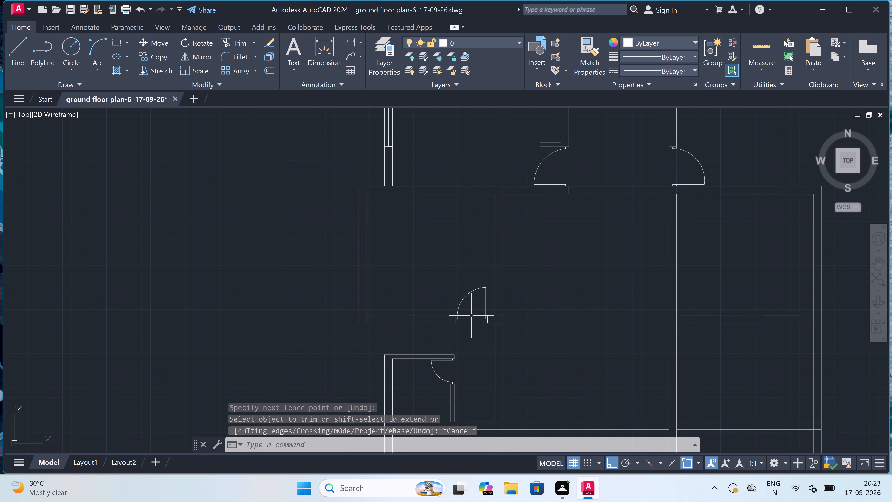
pyautogui.scroll(-2, 497, 297)
pyautogui.scroll(2, 497, 297)
pyautogui.scroll(-1, 497, 296)
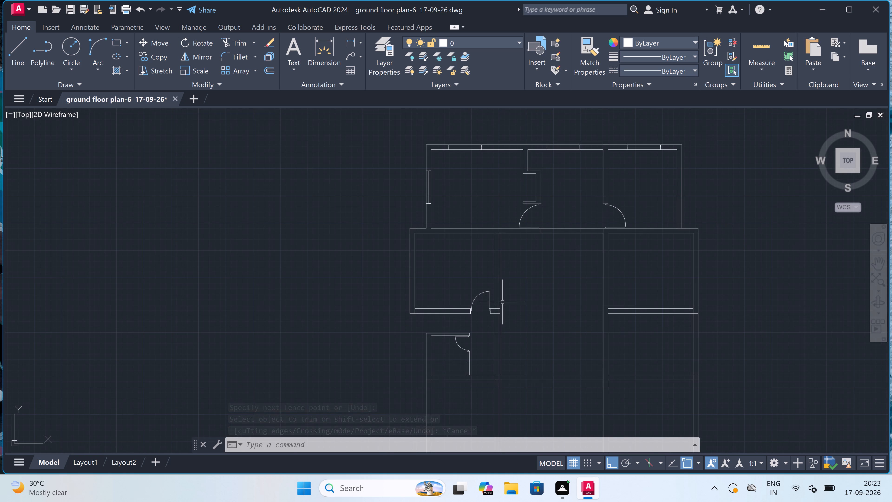
pyautogui.scroll(-2, 518, 328)
pyautogui.scroll(3, 521, 345)
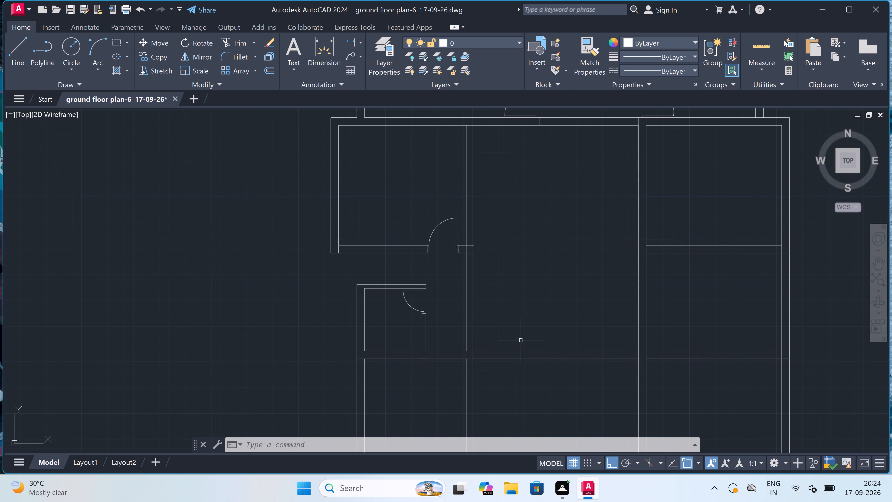
pyautogui.scroll(-3, 521, 340)
pyautogui.scroll(3, 511, 358)
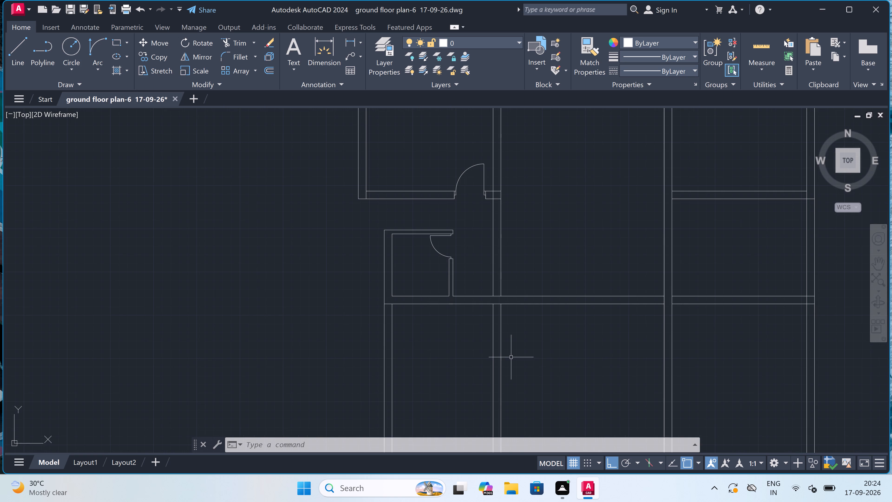
pyautogui.press('t')
pyautogui.press('r')
pyautogui.press('space')
pyautogui.click(510, 354)
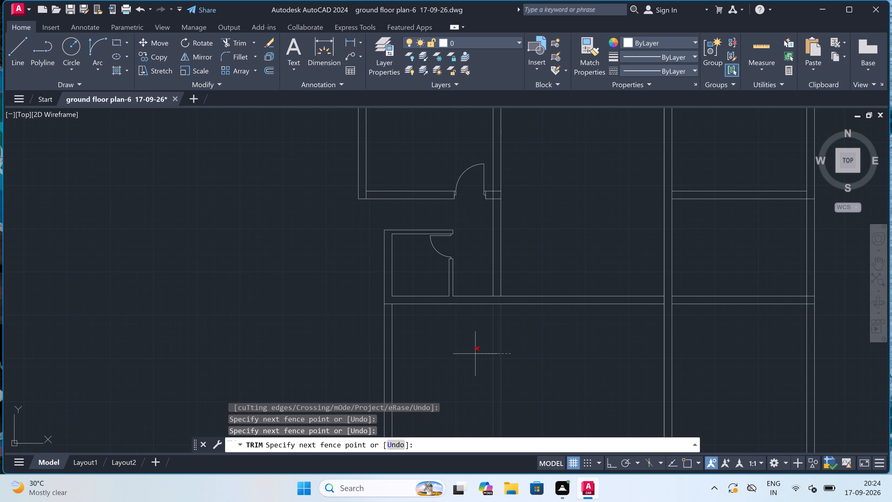
pyautogui.click(472, 354)
pyautogui.press('Escape')
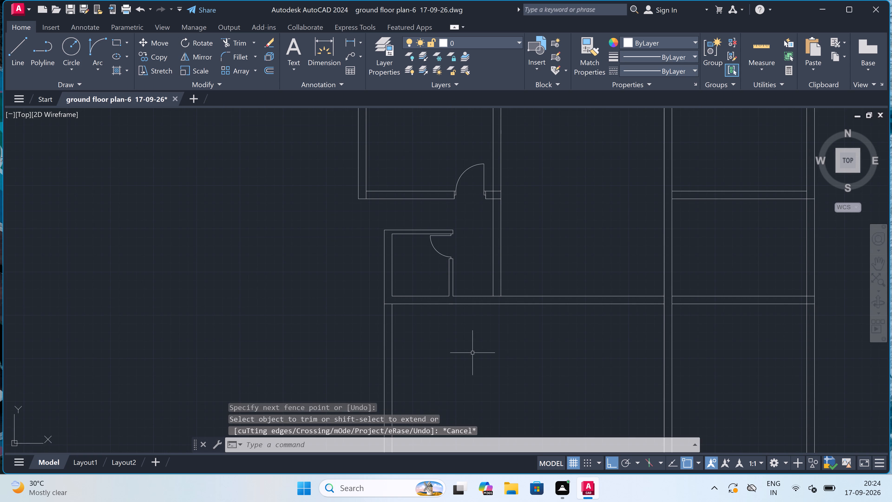
# Offset the inner line of the lower-left room's left wall 14' to the right.
pyautogui.write('o')
pyautogui.press('space')
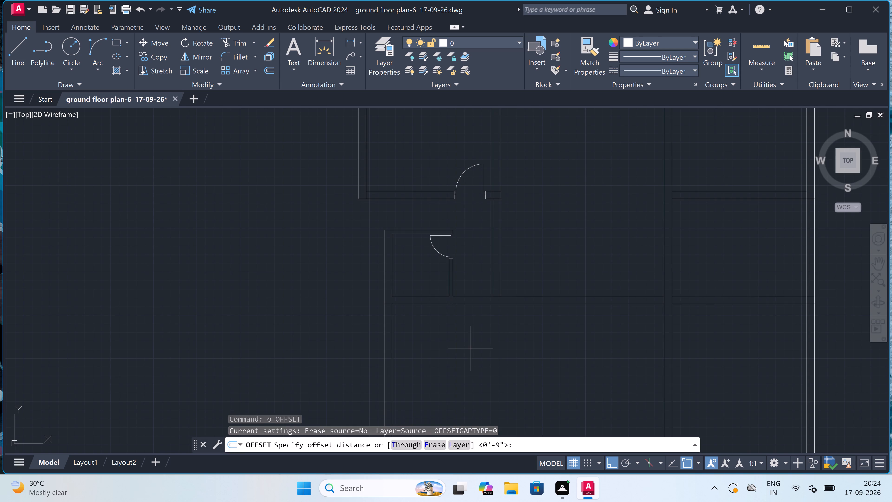
pyautogui.click(391, 334)
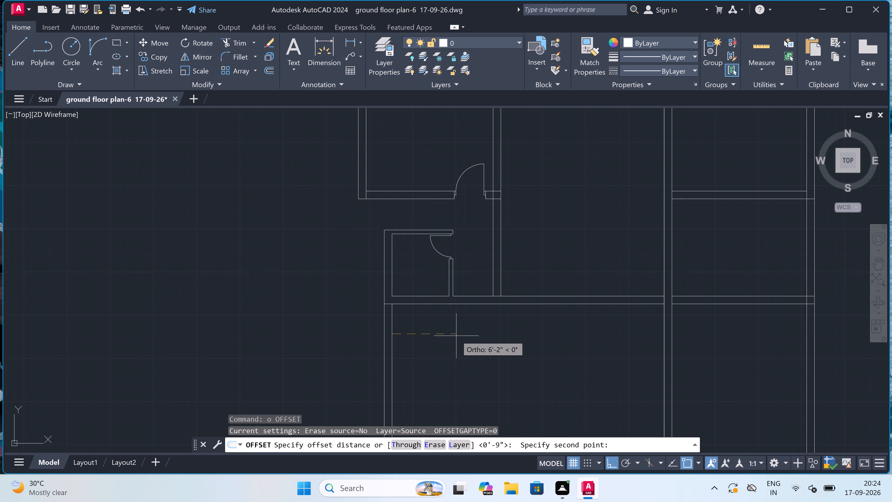
pyautogui.press('1')
pyautogui.press('4')
pyautogui.write("'")
pyautogui.press('space')
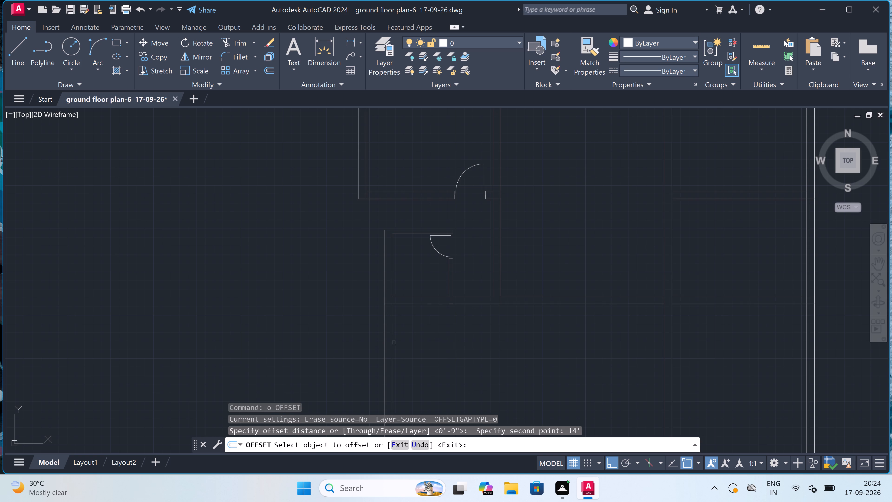
pyautogui.moveTo(391, 342); pyautogui.dragTo(395, 342)
pyautogui.click(428, 344)
pyautogui.press('Escape')
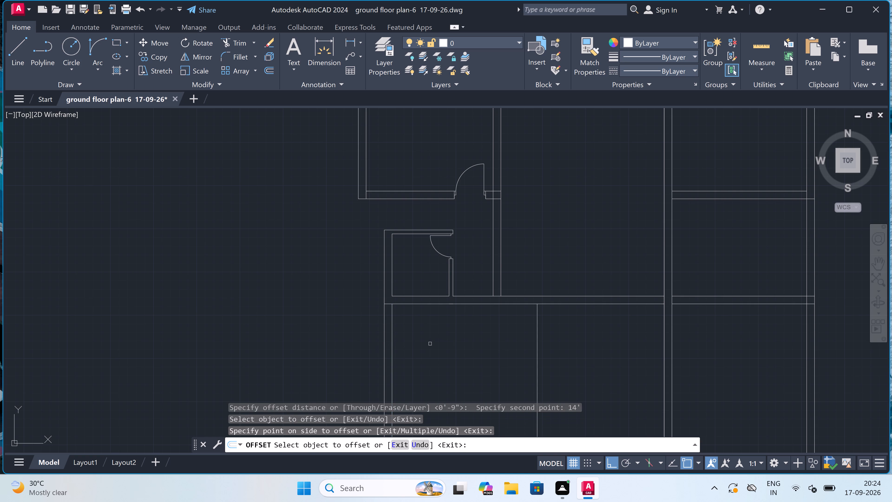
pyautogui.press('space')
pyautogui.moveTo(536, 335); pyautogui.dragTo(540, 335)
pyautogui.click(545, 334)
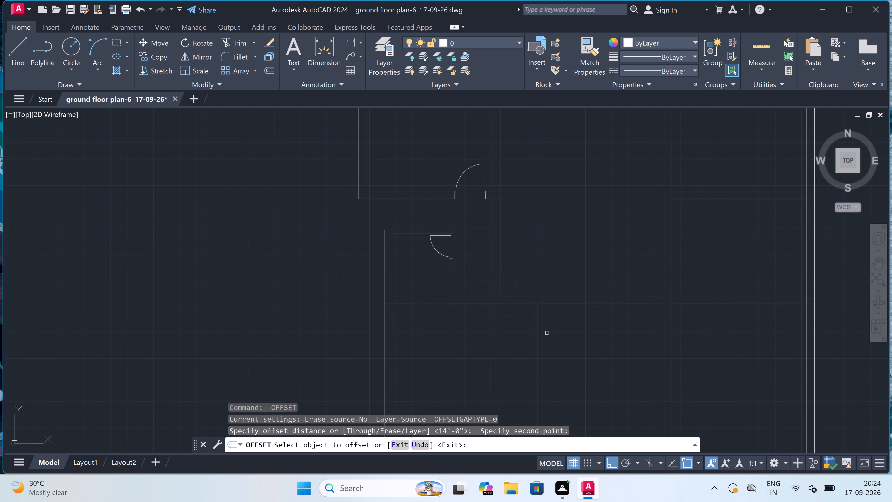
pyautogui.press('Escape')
# Offset the new vertical line in the lower-left room 9" to the right to form a wall pair.
pyautogui.press('space')
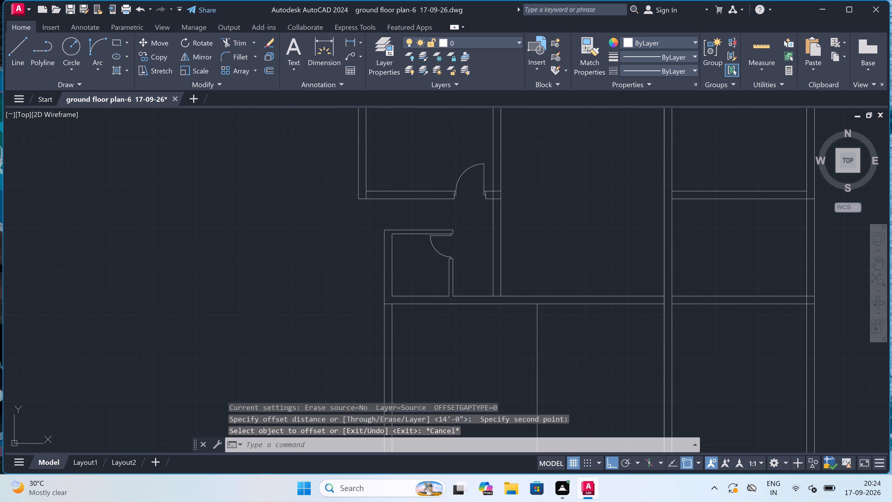
pyautogui.click(539, 335)
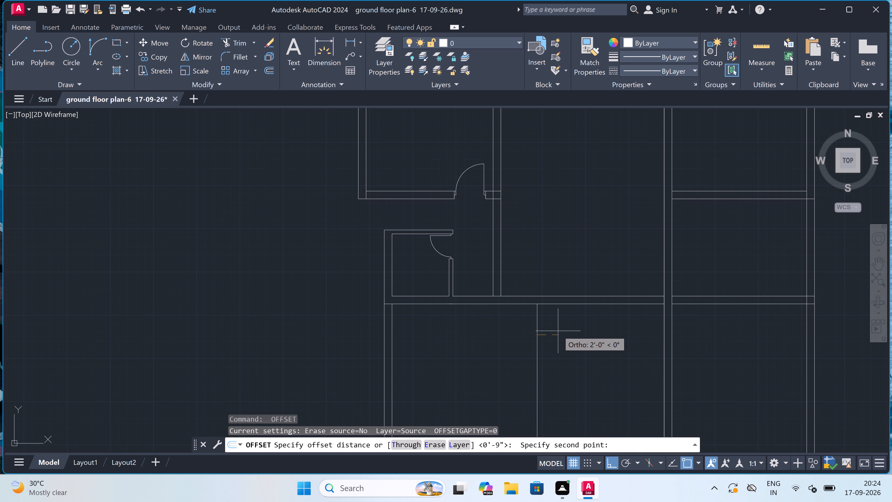
pyautogui.write('9"')
pyautogui.press('space')
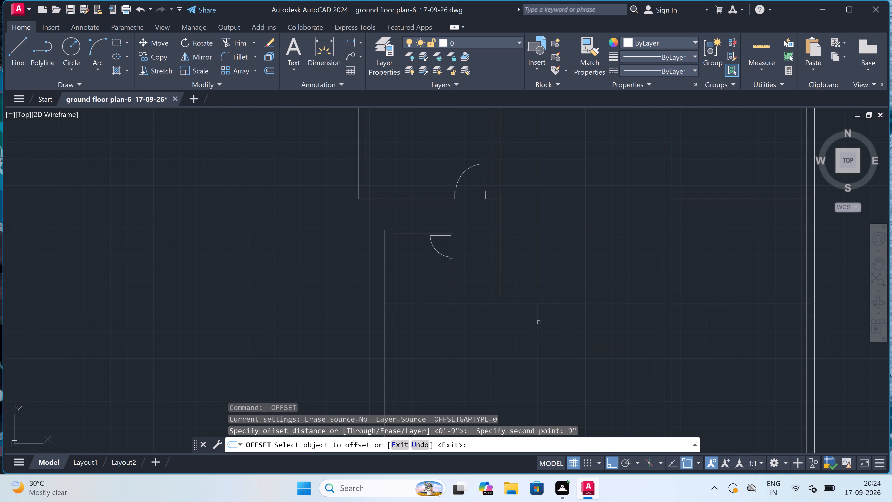
pyautogui.click(539, 322)
pyautogui.moveTo(543, 322); pyautogui.dragTo(547, 322)
pyautogui.click(547, 322)
pyautogui.press('Escape')
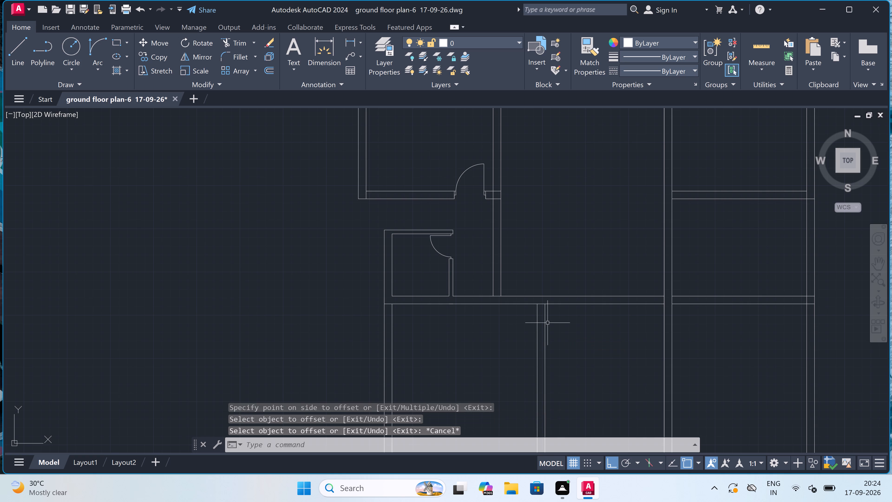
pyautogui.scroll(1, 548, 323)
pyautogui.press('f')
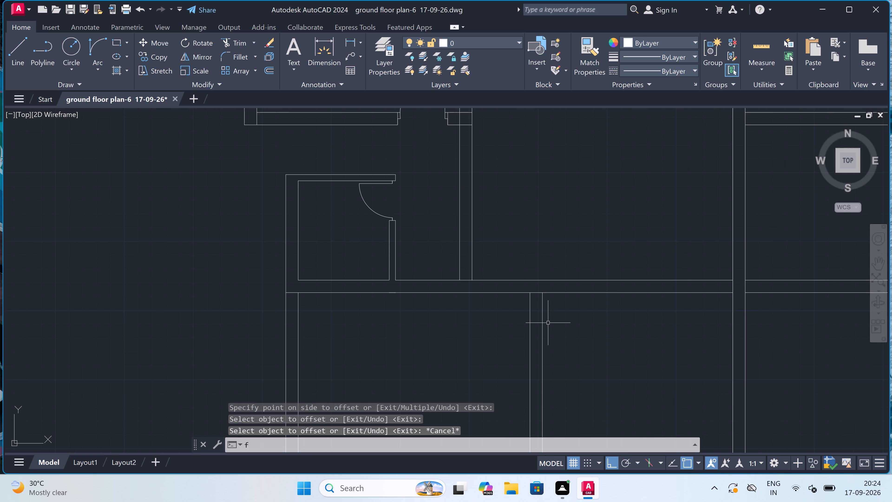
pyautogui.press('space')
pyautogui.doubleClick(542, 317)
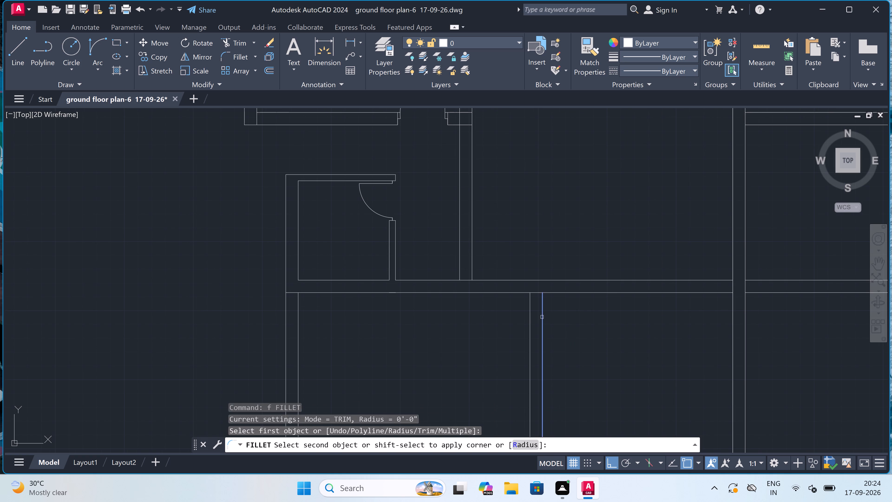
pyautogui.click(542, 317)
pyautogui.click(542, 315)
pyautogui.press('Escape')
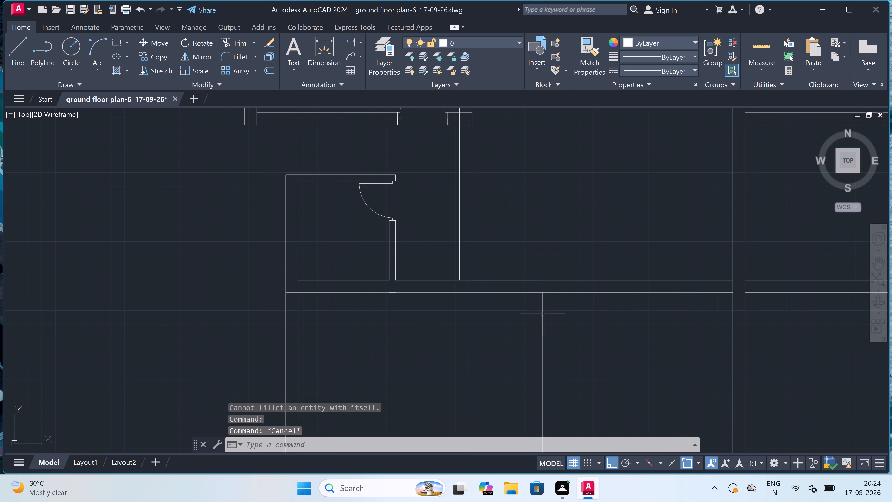
# Extend both lines of the new vertical wall up to the upper line of the long horizontal wall, starting with the right line.
pyautogui.write('ex')
pyautogui.press('space')
pyautogui.click(543, 314)
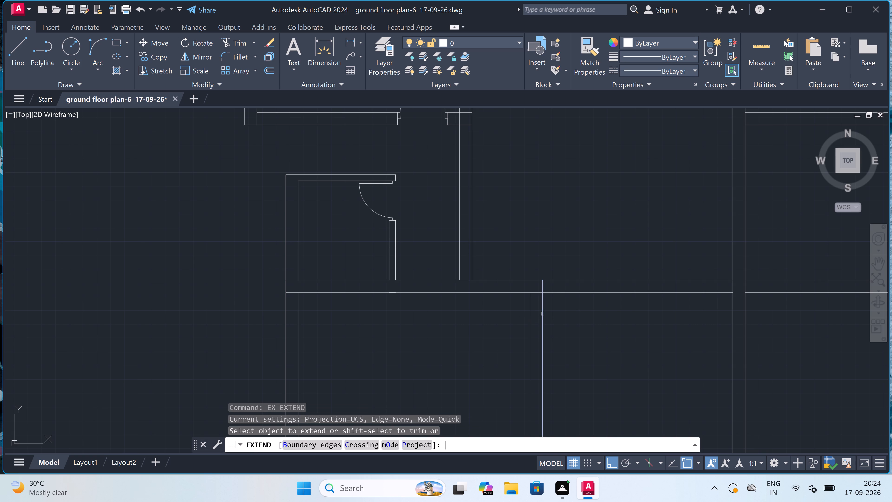
pyautogui.press('Escape')
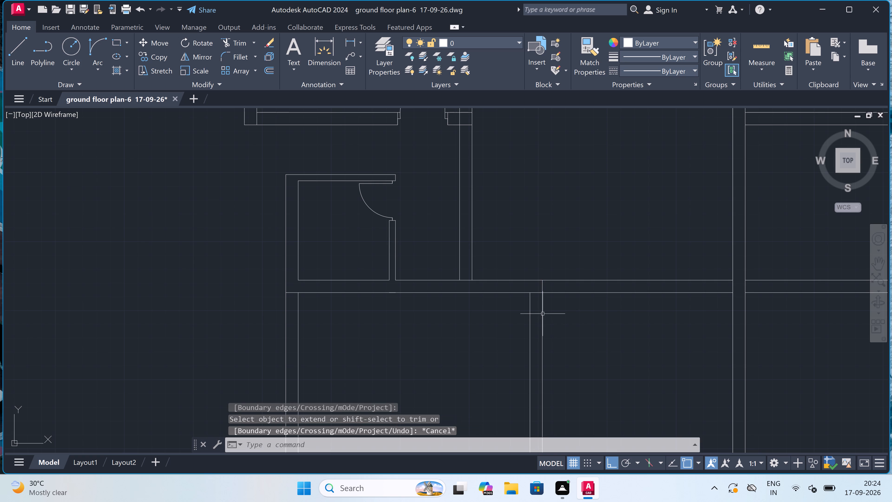
pyautogui.scroll(-2, 543, 314)
pyautogui.scroll(2, 577, 310)
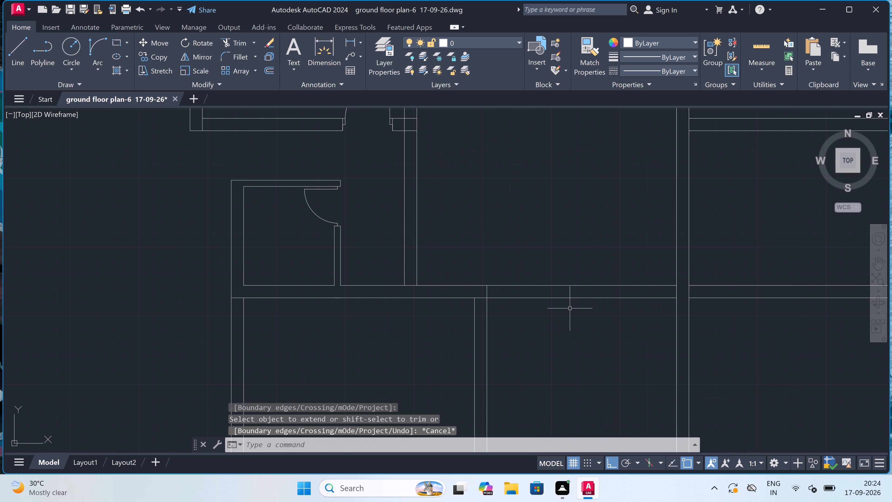
pyautogui.scroll(1, 428, 269)
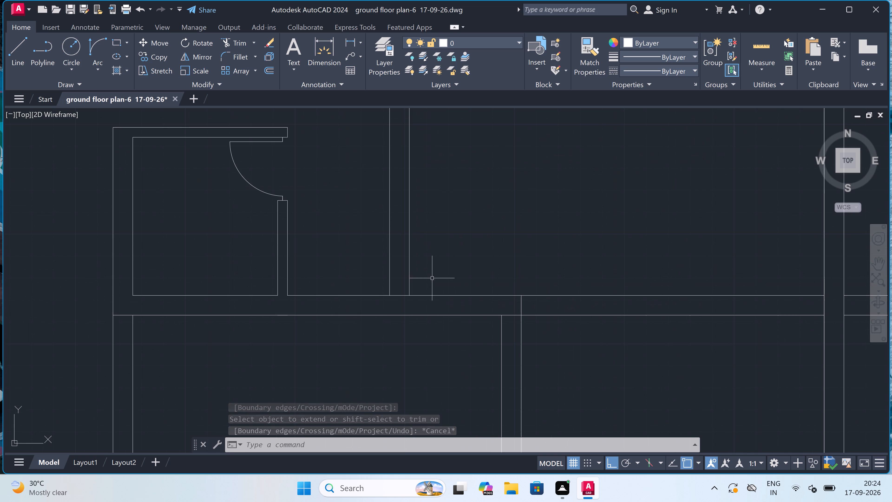
pyautogui.press('e')
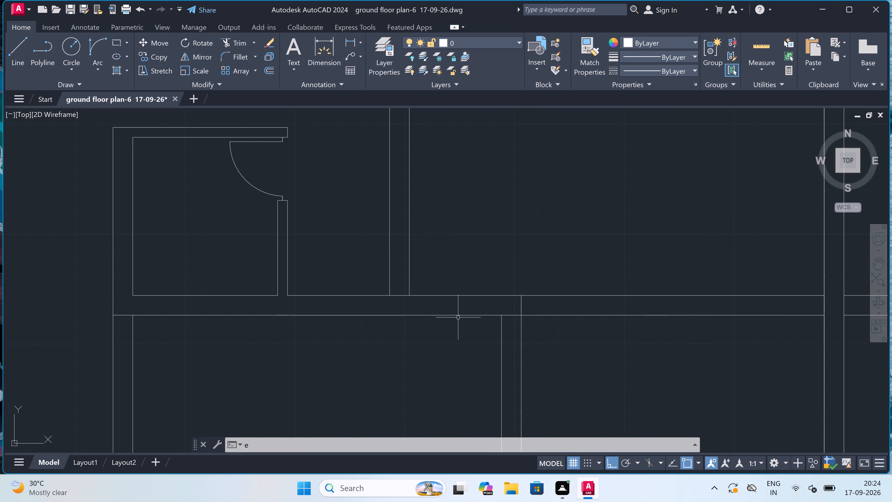
pyautogui.press('x')
pyautogui.press('space')
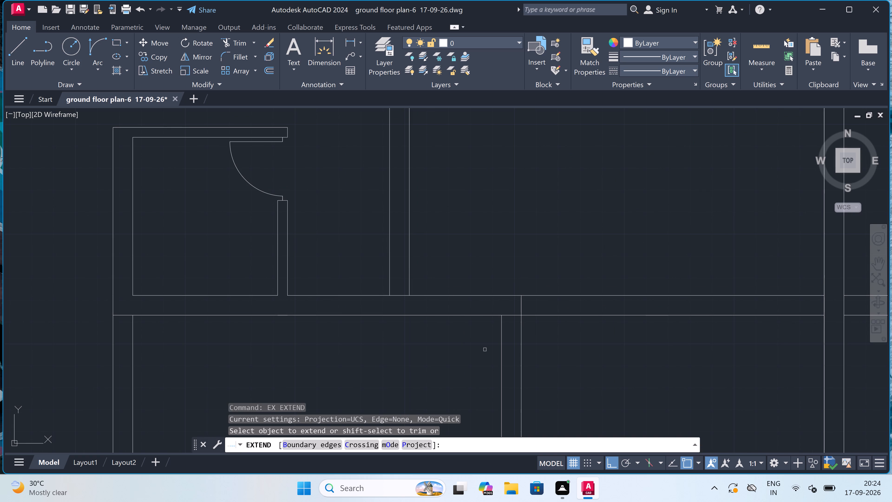
pyautogui.click(505, 370)
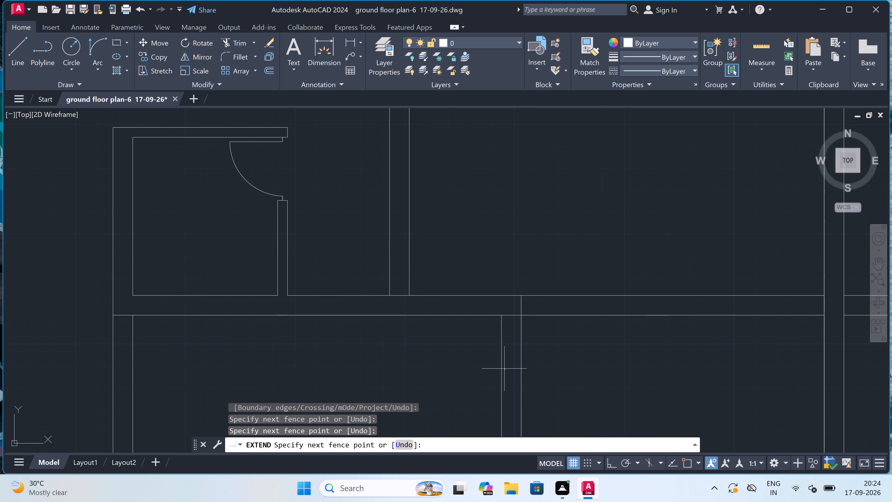
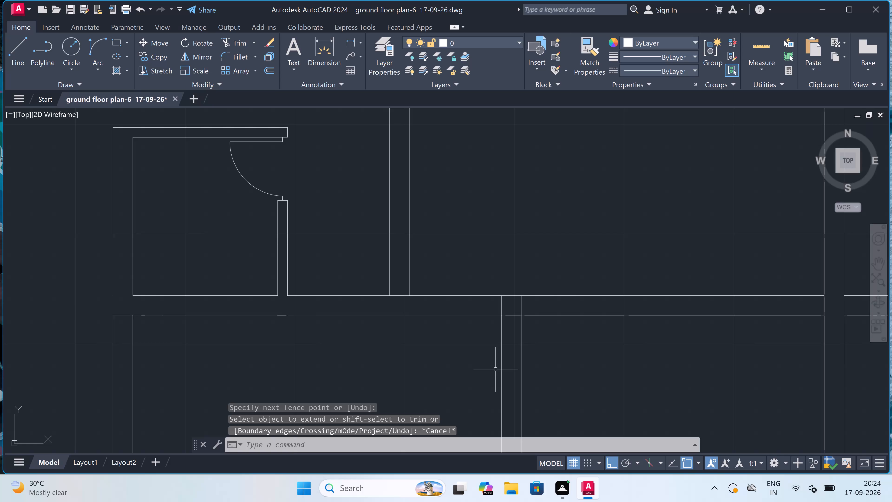
# Draw a short vertical line across the long horizontal wall, just right of the new vertical wall pair.
pyautogui.write('l')
pyautogui.press('space')
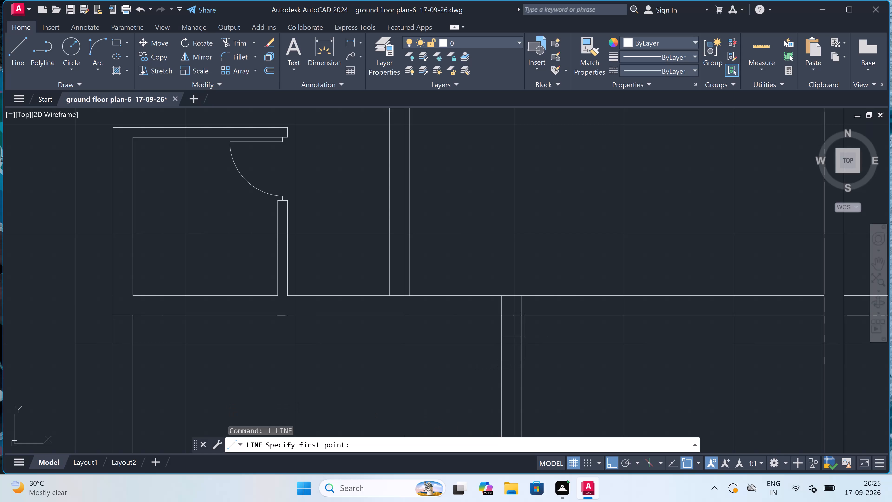
pyautogui.click(534, 298)
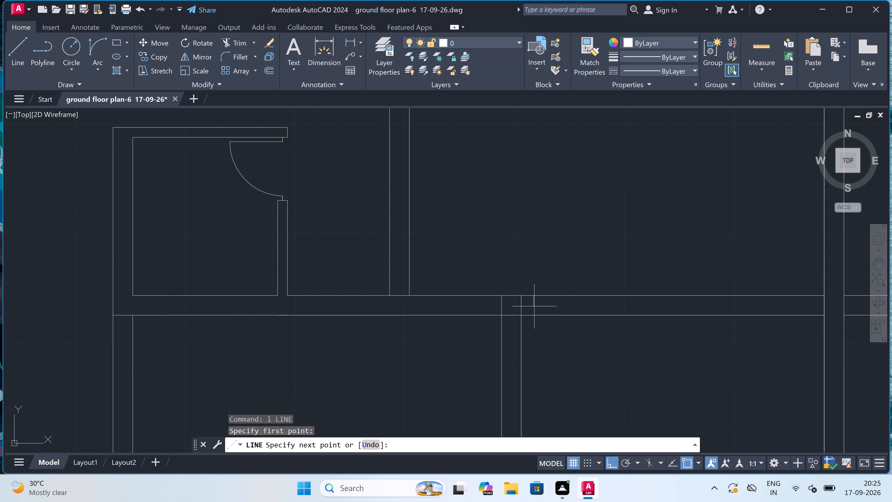
pyautogui.click(535, 313)
pyautogui.press('Escape')
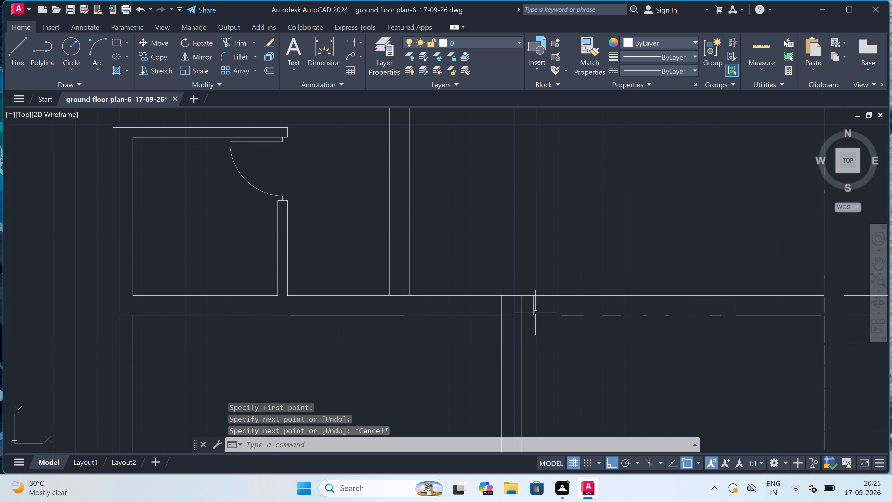
# Draw a matching short vertical line across the long horizontal wall, just left of the next vertical wall pair.
pyautogui.scroll(-1, 535, 312)
pyautogui.scroll(2, 721, 295)
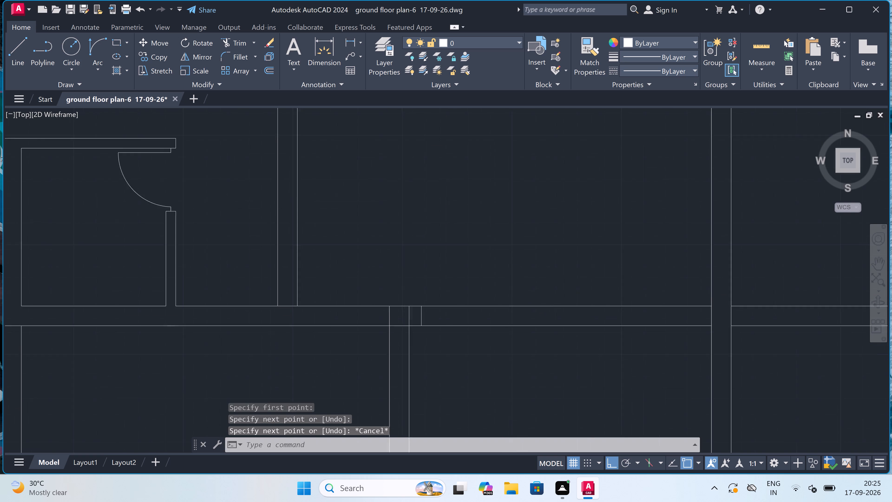
pyautogui.press('space')
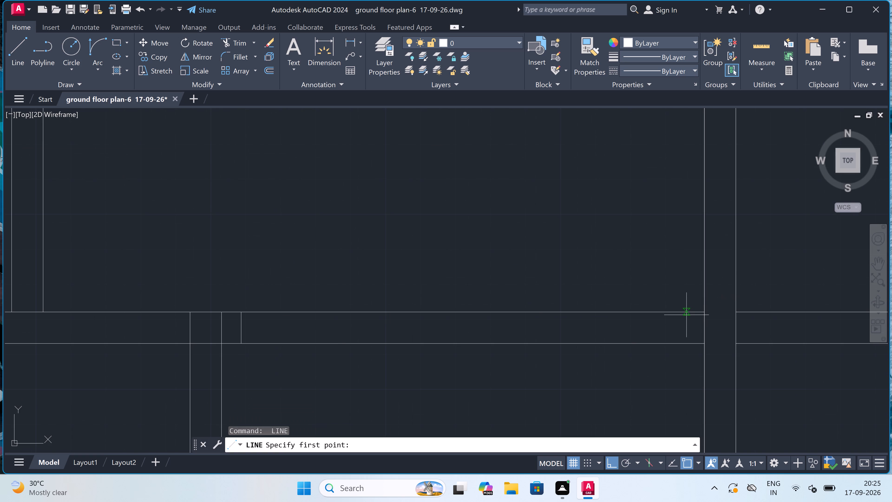
pyautogui.doubleClick(686, 314)
pyautogui.doubleClick(683, 344)
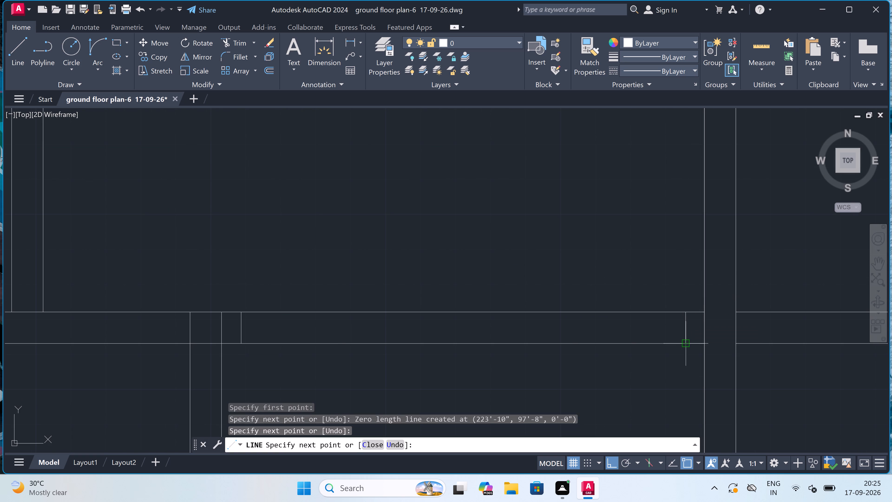
pyautogui.press('Escape')
# Draw a horizontal line bridging the right-hand vertical wall pair at the level of the horizontal wall's upper line.
pyautogui.press('space')
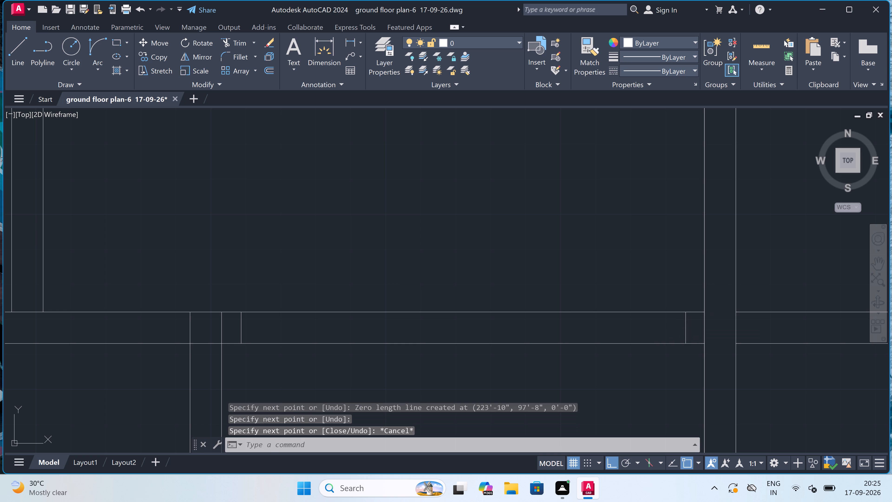
pyautogui.click(707, 311)
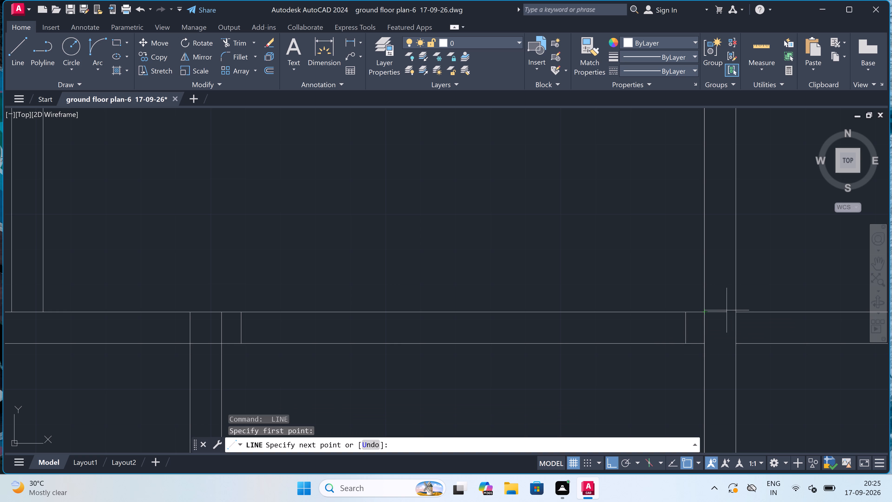
pyautogui.click(733, 312)
pyautogui.press('Escape')
# Trim the left line of the right-hand vertical wall between the two lines of the horizontal wall.
pyautogui.press('t')
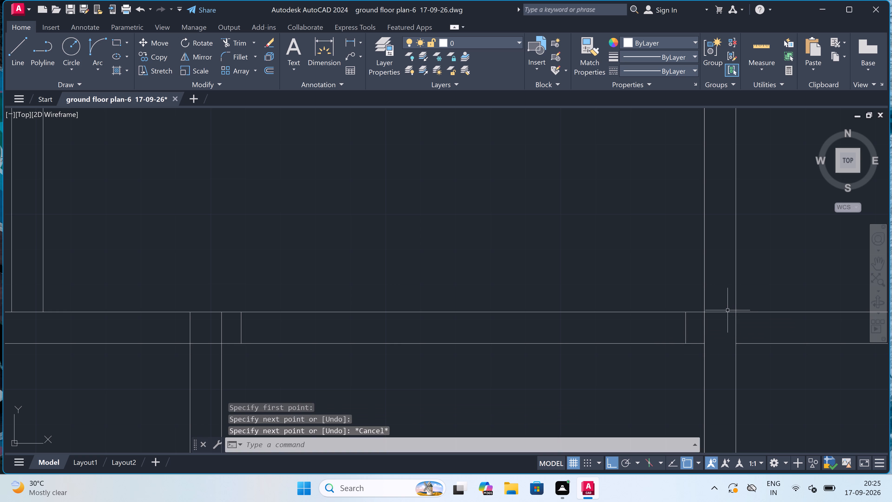
pyautogui.write('r')
pyautogui.press('space')
pyautogui.doubleClick(703, 327)
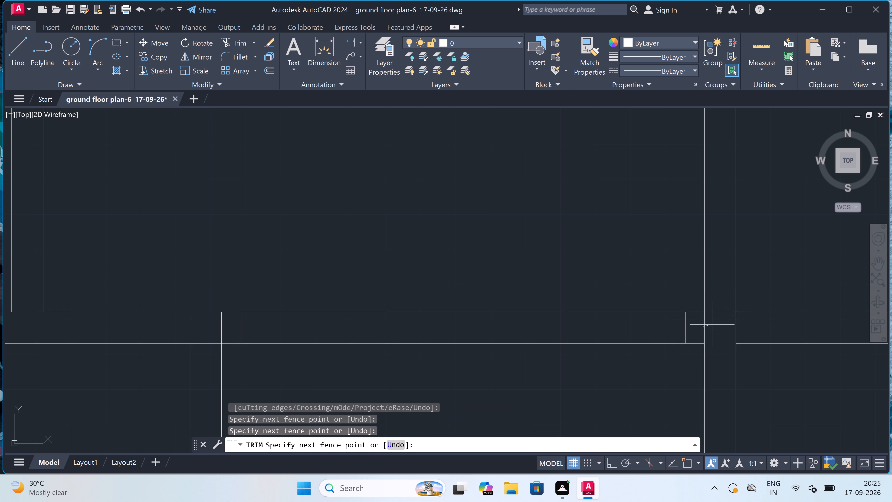
pyautogui.click(713, 325)
# At the new vertical wall's junction, trim the horizontal wall's lower line between the pair and the pair's right line inside the horizontal wall.
pyautogui.scroll(-4, 712, 325)
pyautogui.scroll(3, 651, 328)
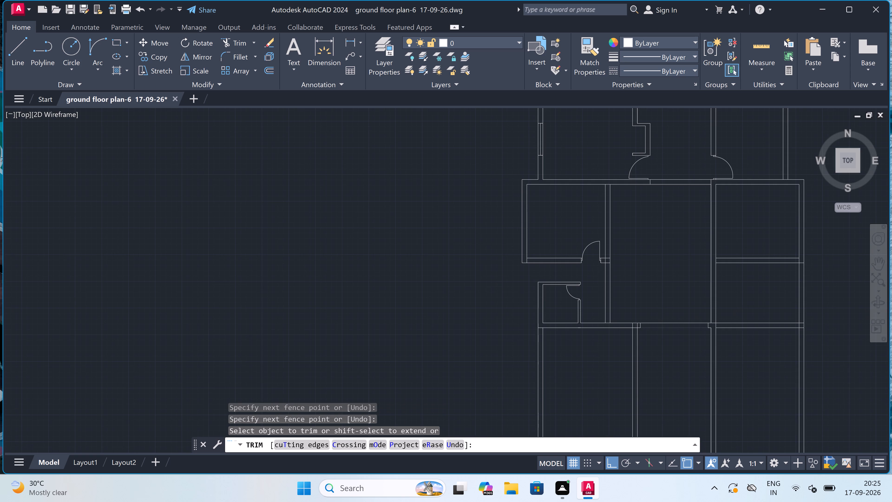
pyautogui.scroll(1, 567, 327)
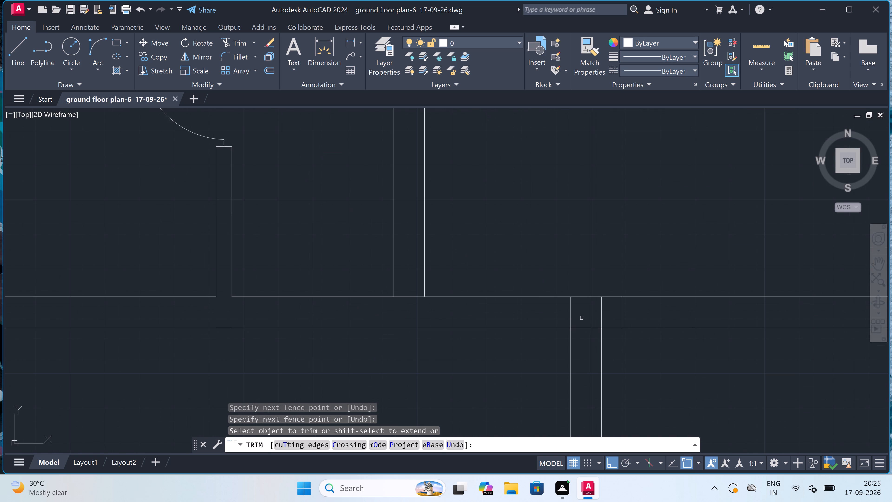
pyautogui.moveTo(582, 318); pyautogui.dragTo(583, 326)
pyautogui.click(583, 338)
pyautogui.click(588, 319)
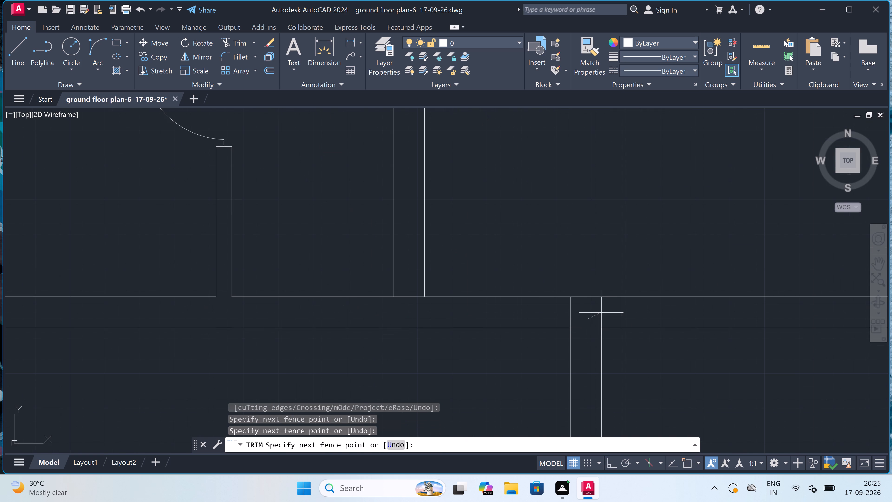
pyautogui.click(601, 313)
pyautogui.click(601, 313)
pyautogui.press('Escape')
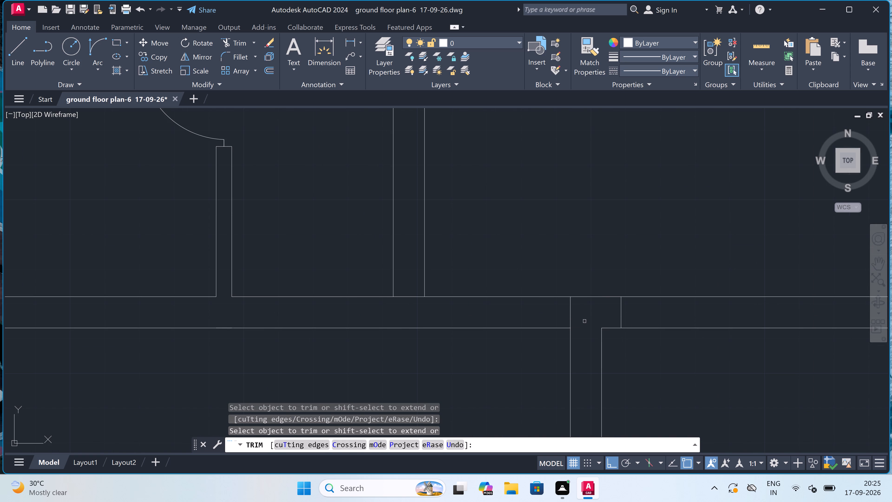
# Draw a 2' centre line within the horizontal wall, right of the first cross line, with vertical lines across the wall at both ends.
pyautogui.scroll(-4, 584, 321)
pyautogui.scroll(3, 620, 318)
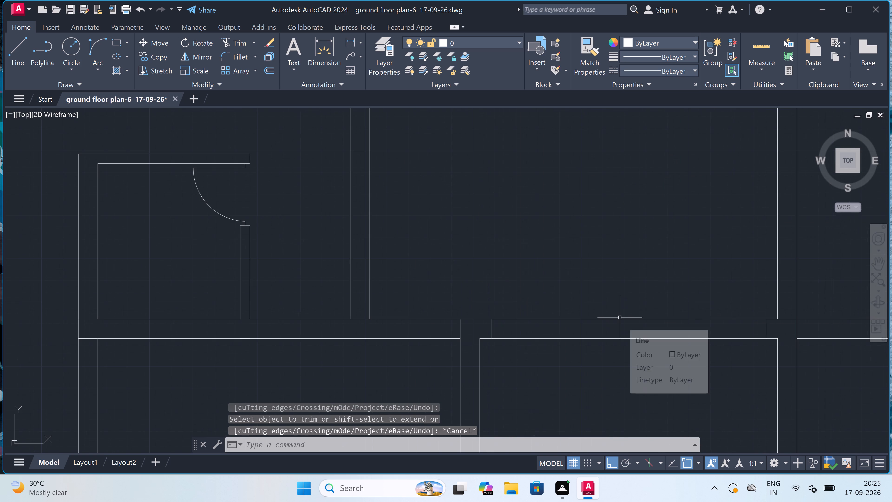
pyautogui.press('l')
pyautogui.press('space')
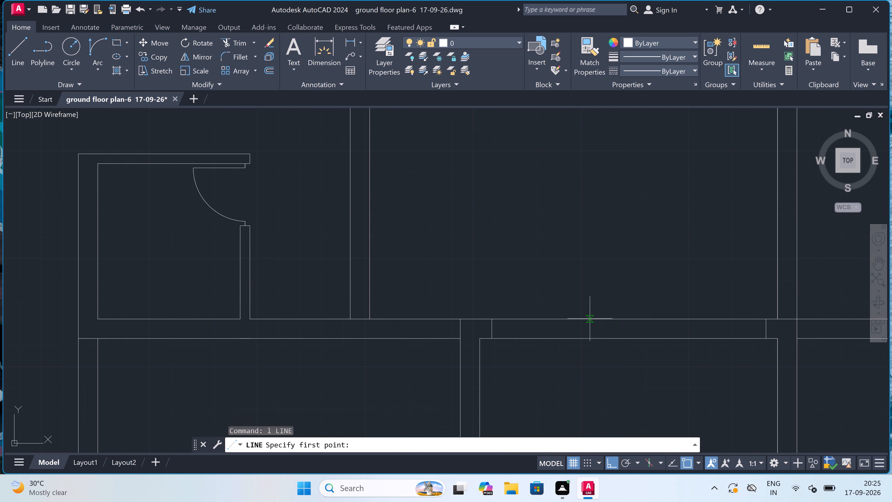
pyautogui.click(513, 320)
pyautogui.doubleClick(512, 335)
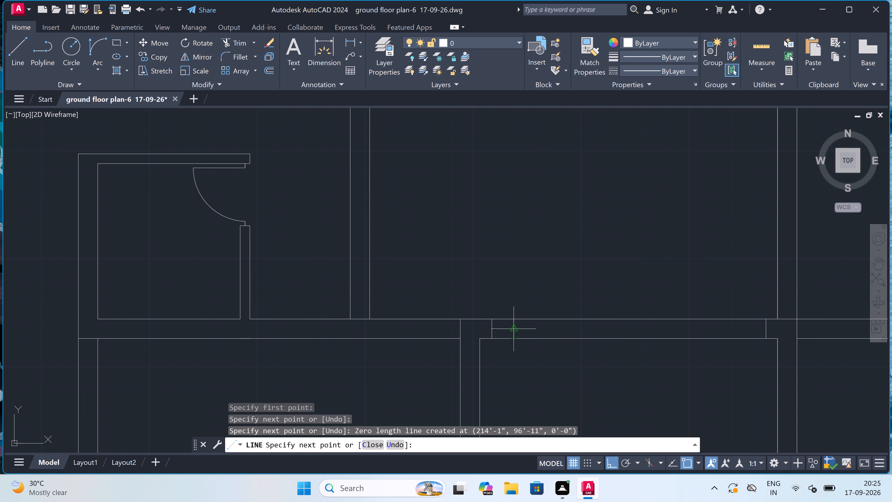
pyautogui.click(515, 326)
pyautogui.write("2'")
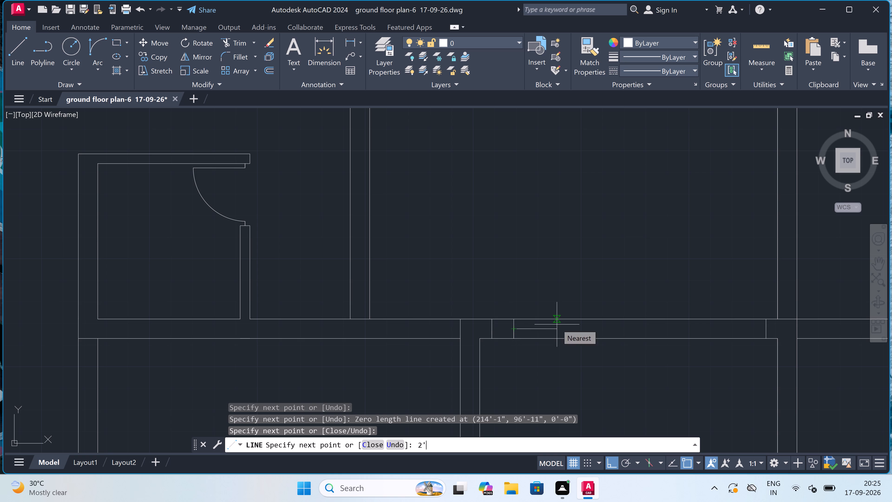
pyautogui.press('space')
pyautogui.scroll(2, 558, 324)
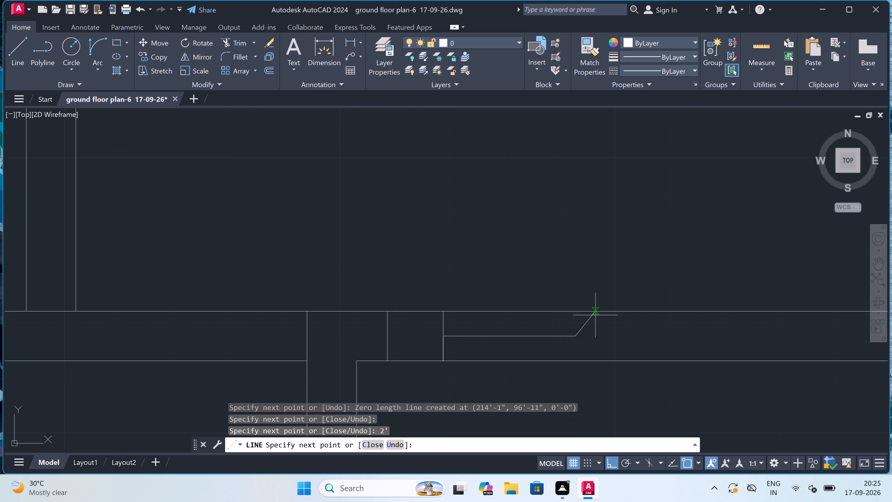
pyautogui.click(578, 313)
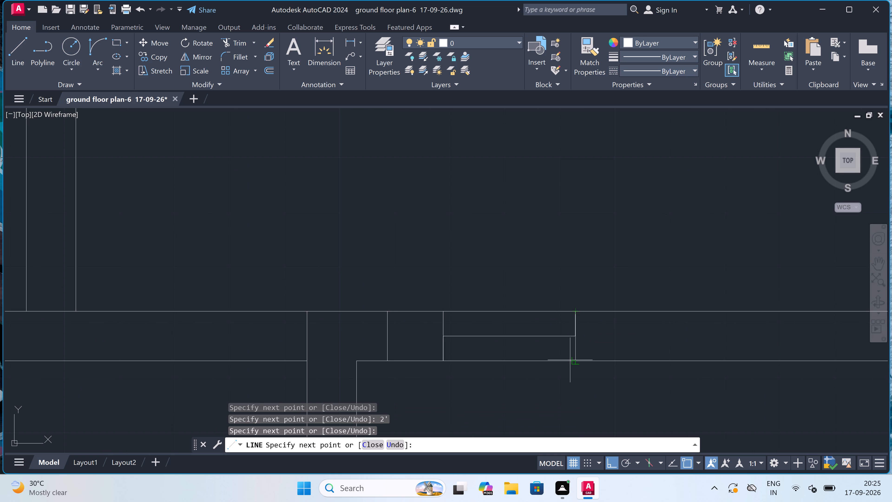
pyautogui.doubleClick(573, 361)
pyautogui.press('Escape')
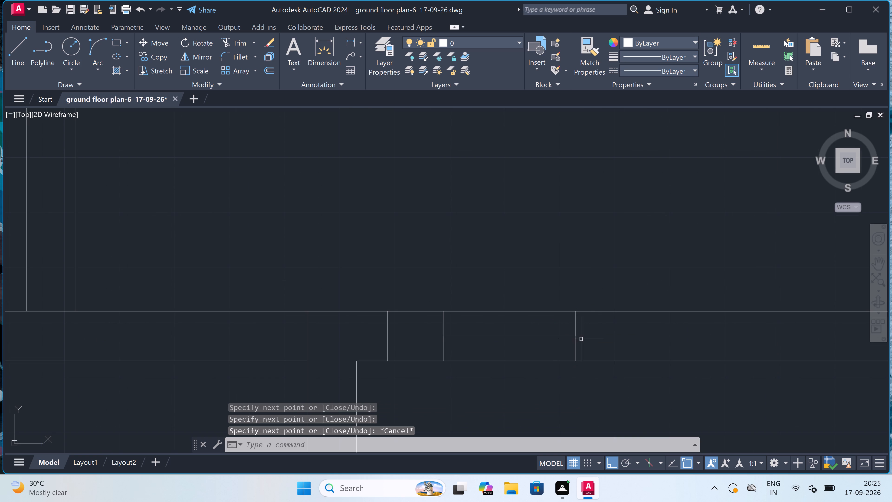
# Copy the 2' centre line and its two end lines about 7'-1" to the right along the same wall.
pyautogui.click(590, 325)
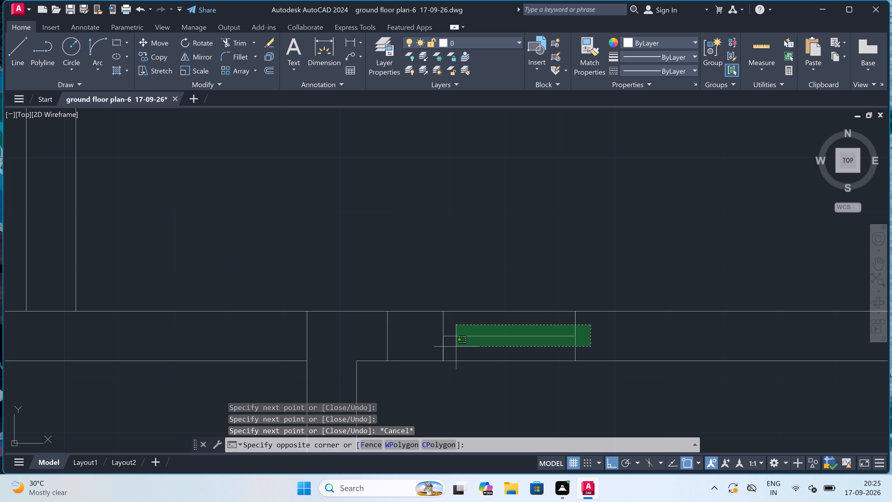
pyautogui.click(435, 348)
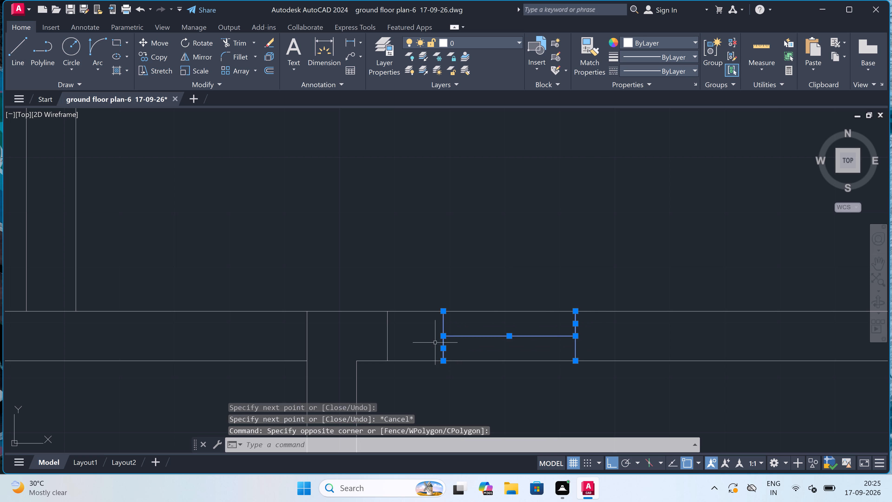
pyautogui.click(160, 55)
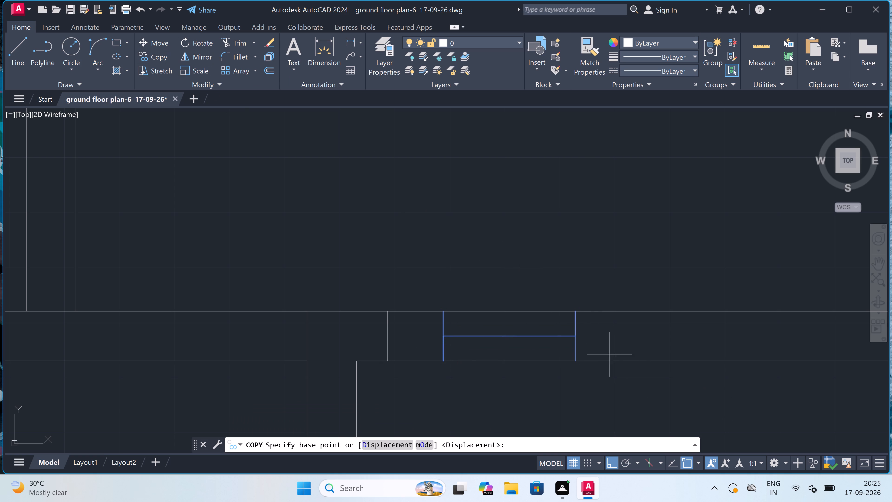
pyautogui.click(575, 360)
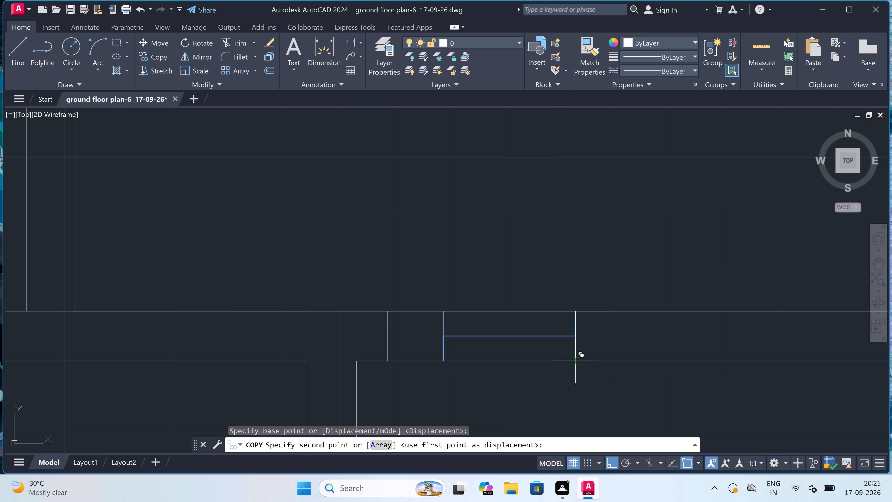
pyautogui.scroll(-2, 575, 360)
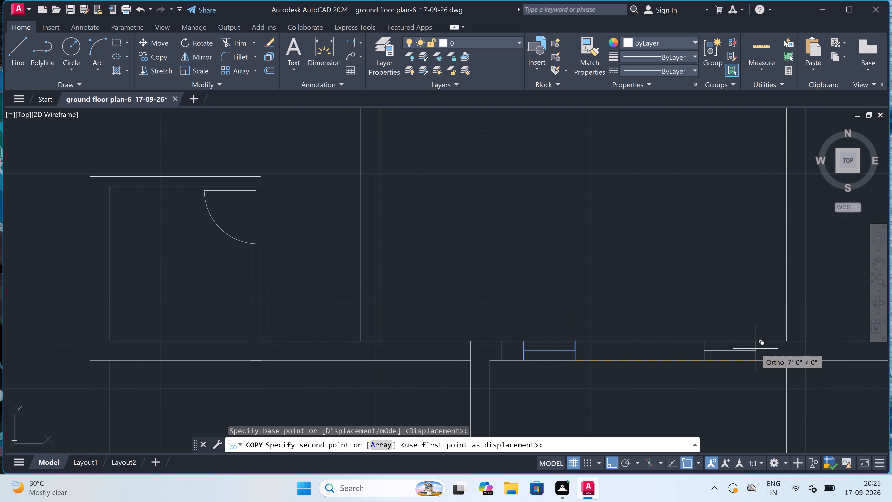
pyautogui.scroll(1, 755, 349)
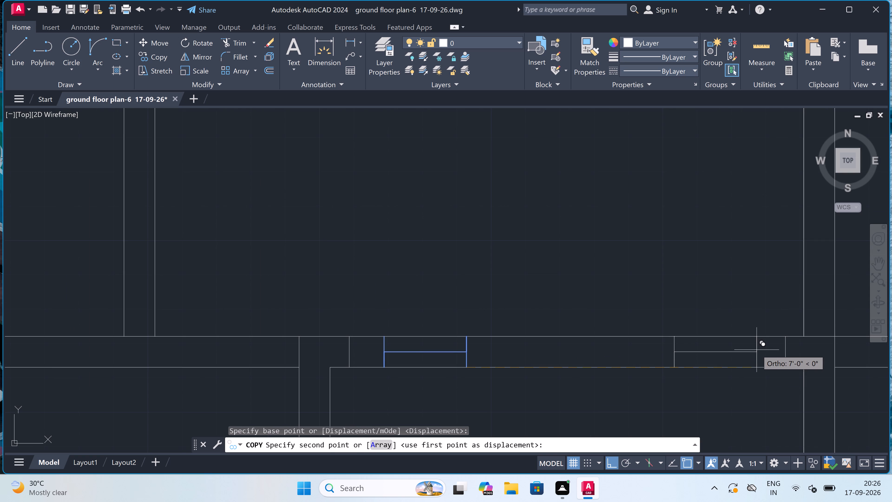
pyautogui.scroll(-1, 757, 350)
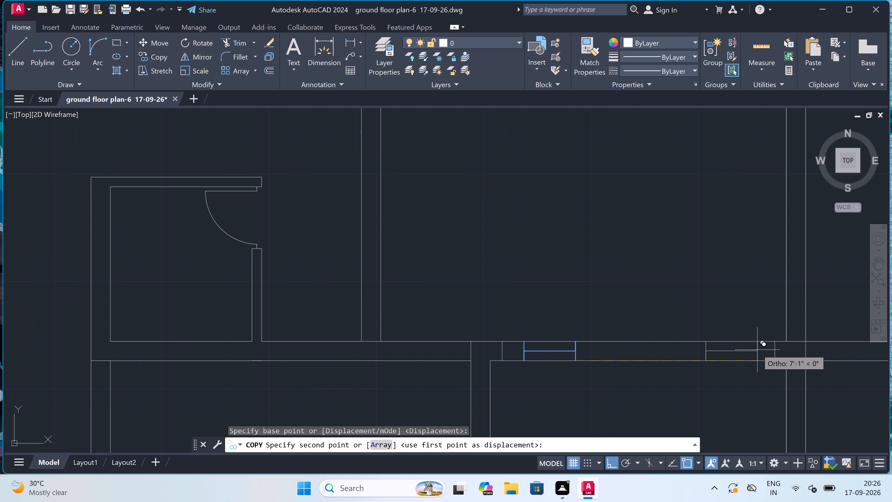
pyautogui.scroll(3, 757, 350)
pyautogui.click(757, 350)
pyautogui.scroll(-1, 752, 351)
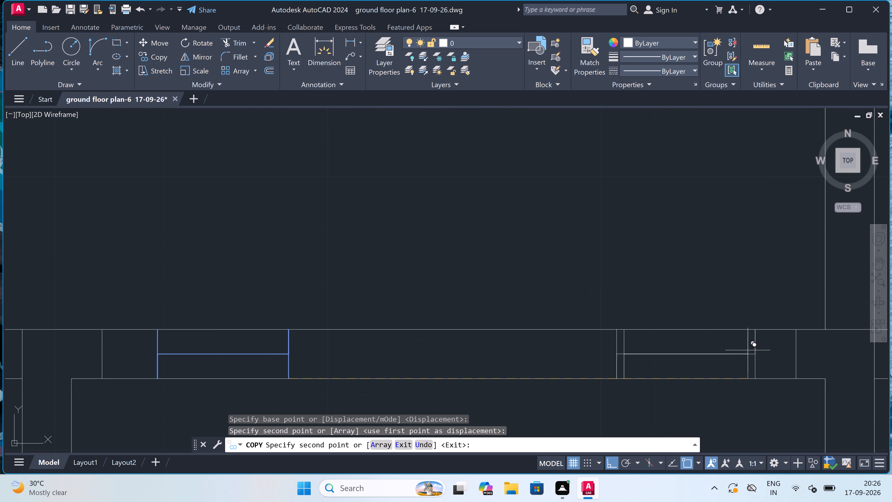
pyautogui.press('Escape')
# Draw a vertical jamb line across the wall, right of the left-hand 2' panel, and a 2" line rightward from its midpoint.
pyautogui.press('l')
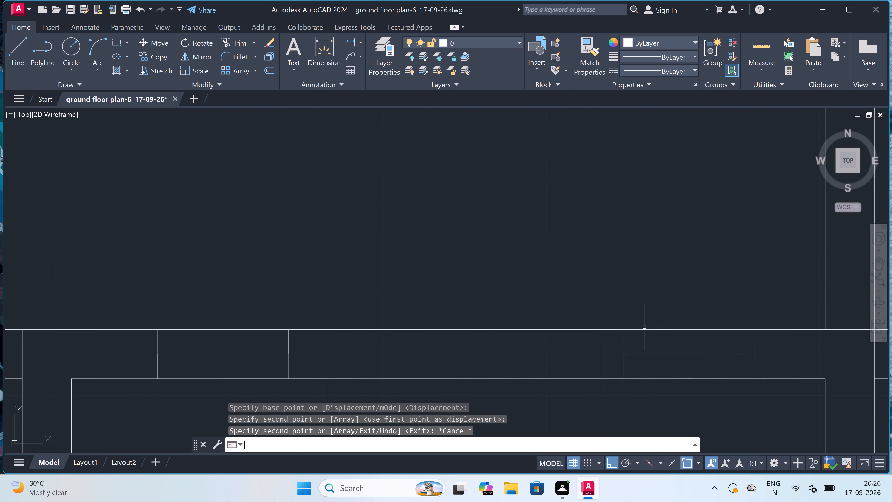
pyautogui.press('space')
pyautogui.scroll(-3, 403, 344)
pyautogui.scroll(4, 398, 345)
pyautogui.scroll(-4, 373, 362)
pyautogui.scroll(4, 352, 369)
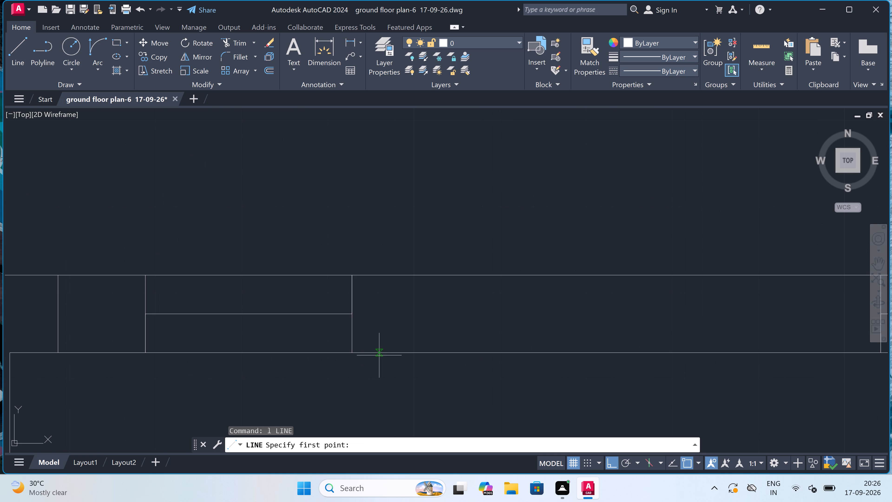
pyautogui.click(387, 355)
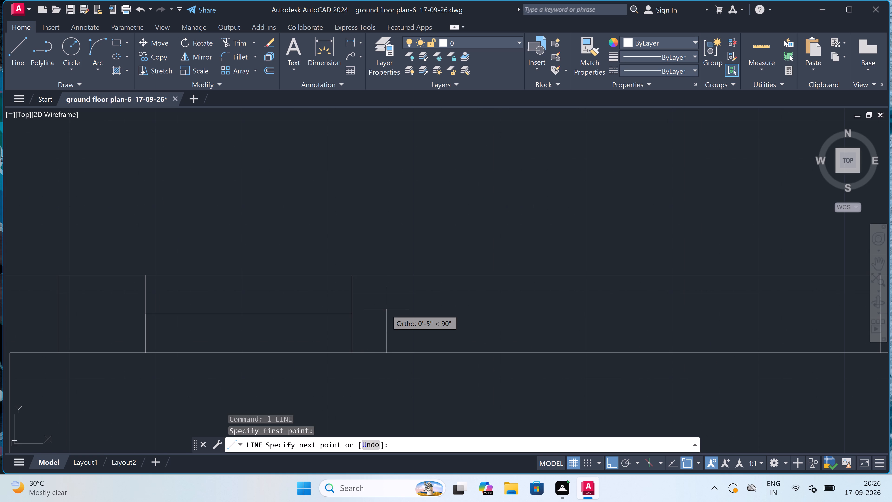
pyautogui.click(387, 278)
pyautogui.moveTo(389, 314); pyautogui.dragTo(391, 314)
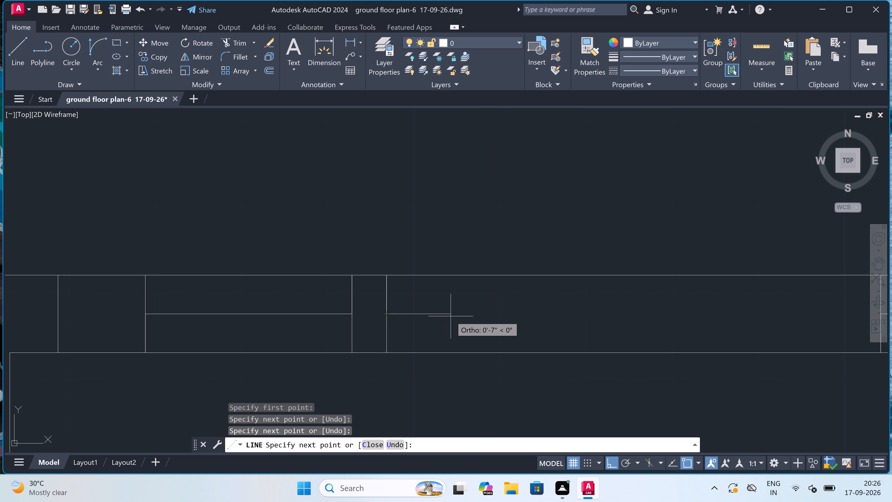
pyautogui.write('2"')
pyautogui.press('space')
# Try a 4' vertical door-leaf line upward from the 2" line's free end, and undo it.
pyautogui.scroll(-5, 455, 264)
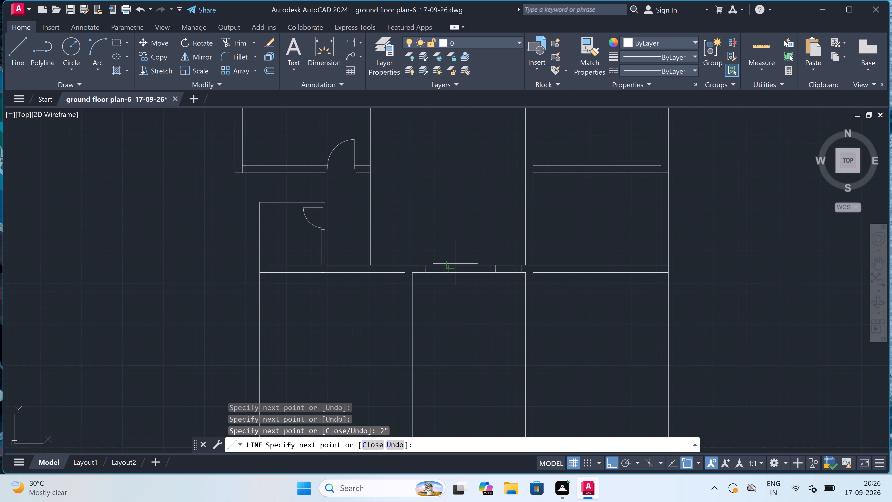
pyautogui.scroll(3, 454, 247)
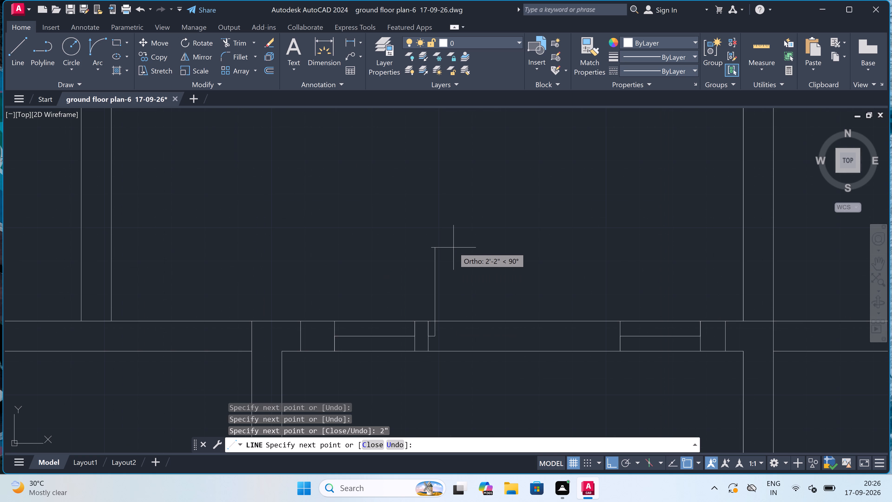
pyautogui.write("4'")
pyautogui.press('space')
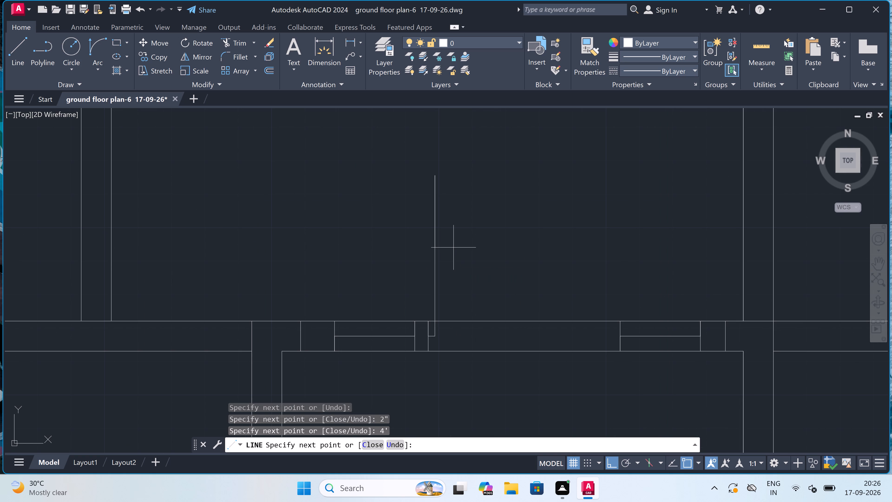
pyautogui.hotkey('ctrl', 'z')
# Draw a 3' vertical door-leaf line upward from the free end of the 2" line.
pyautogui.write("3'")
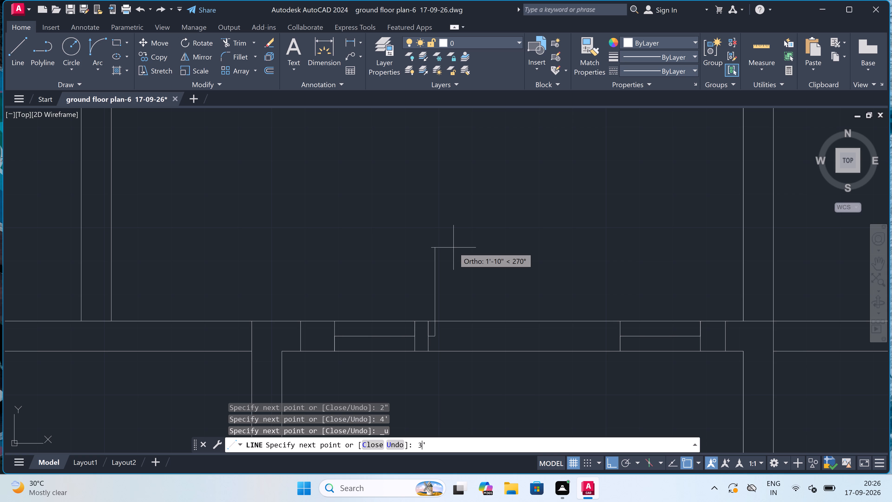
pyautogui.press('space')
pyautogui.press('Escape')
# Draw a jamb line across the wall left of the right-hand panel, a 2" line leftward from its midpoint and a 3' leaf line upward.
pyautogui.press('space')
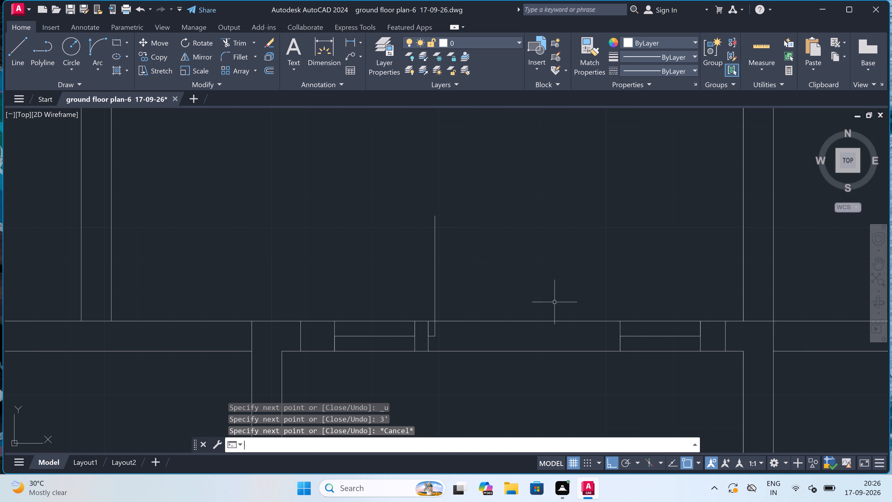
pyautogui.click(603, 320)
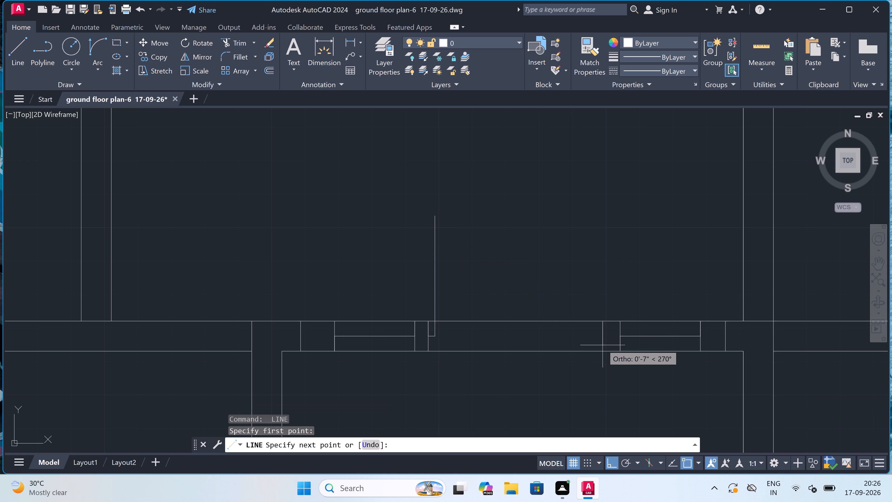
pyautogui.click(603, 348)
pyautogui.click(603, 338)
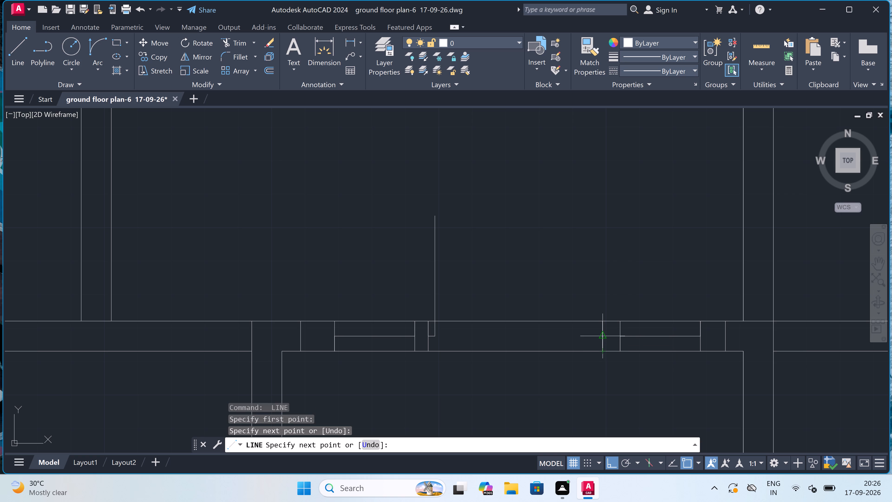
pyautogui.press('2')
pyautogui.hotkey('shift', '"')
pyautogui.press('space')
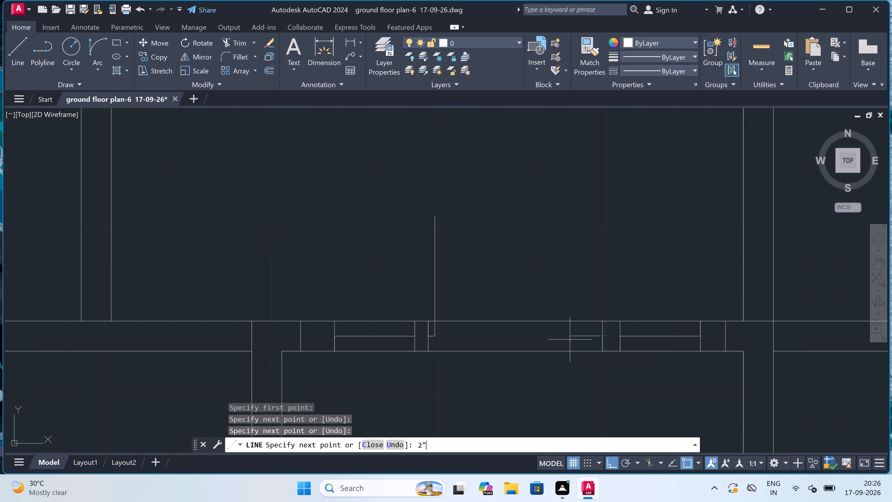
pyautogui.write("3'")
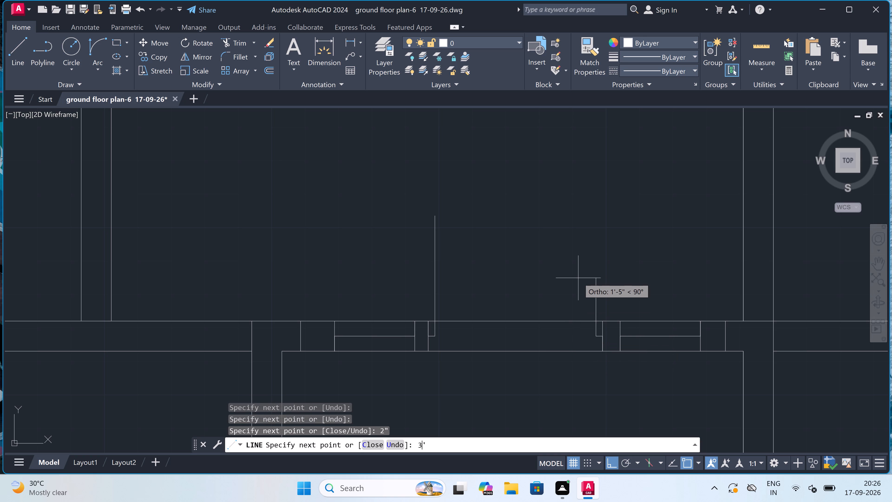
pyautogui.press('space')
pyautogui.press('Escape')
# Draw a short vertical marker line upward from the wall's upper line, midway between the two door leaves.
pyautogui.press('space')
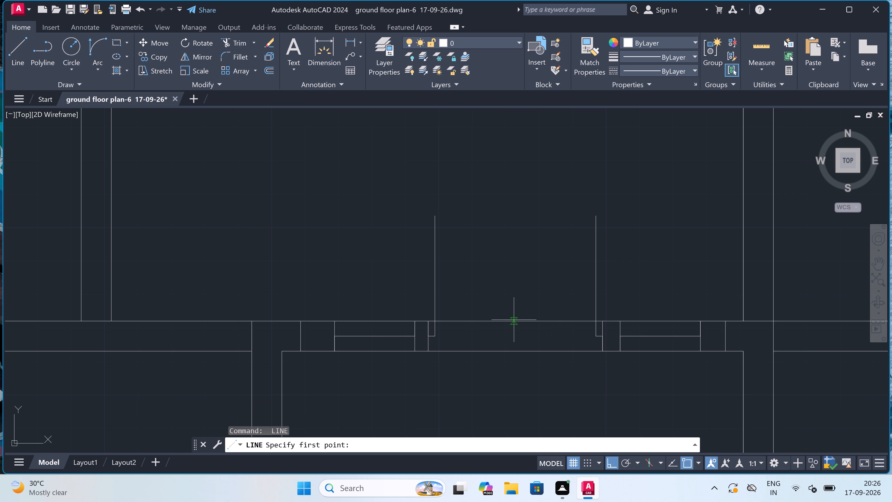
pyautogui.click(515, 320)
pyautogui.click(516, 313)
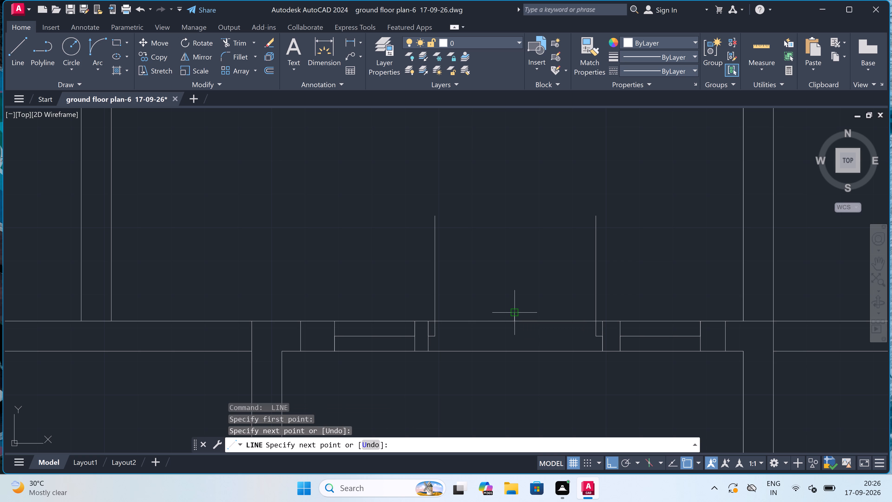
pyautogui.press('Escape')
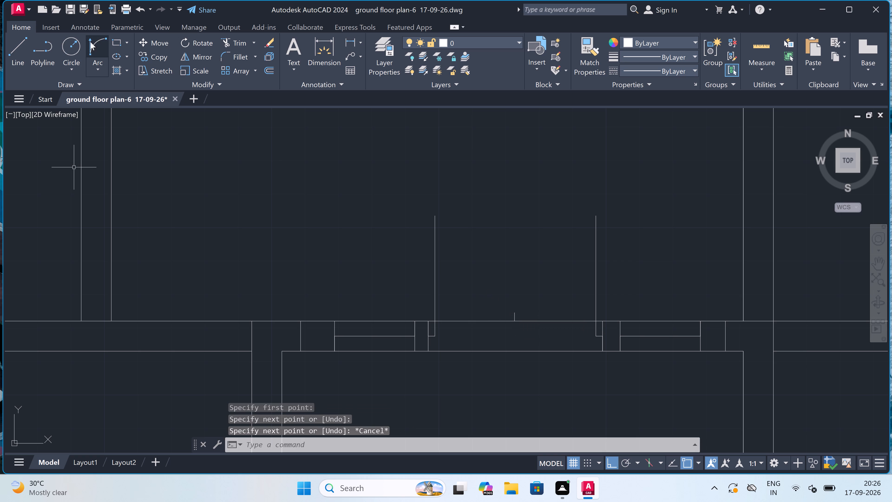
# Draw a start-end-direction swing arc from the left leaf's top to the marker's base, with a horizontal starting tangent.
pyautogui.click(91, 42)
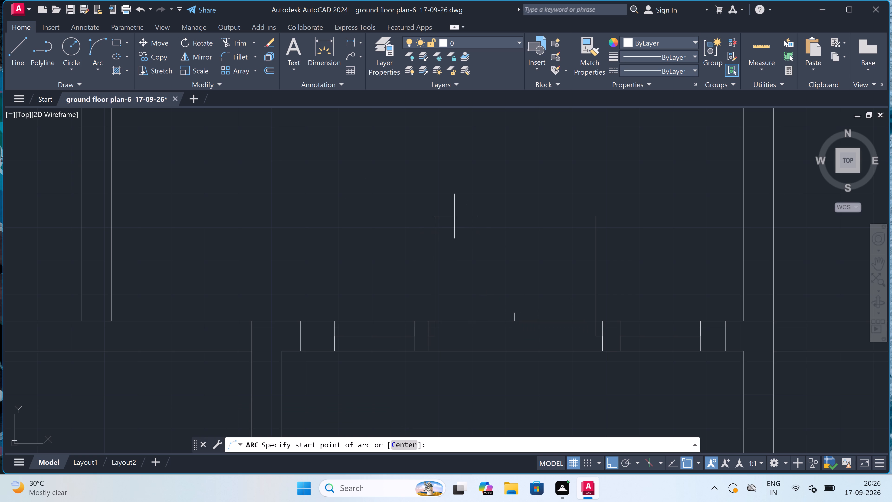
pyautogui.click(436, 215)
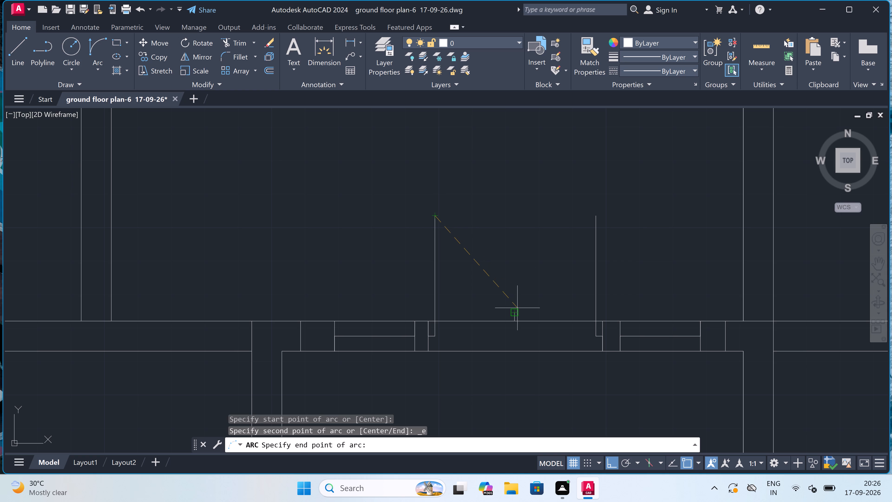
pyautogui.scroll(2, 517, 314)
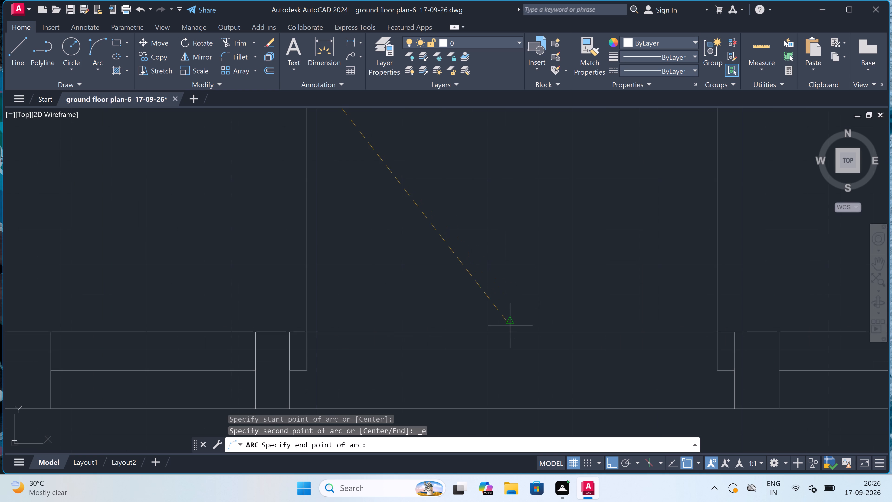
pyautogui.click(510, 330)
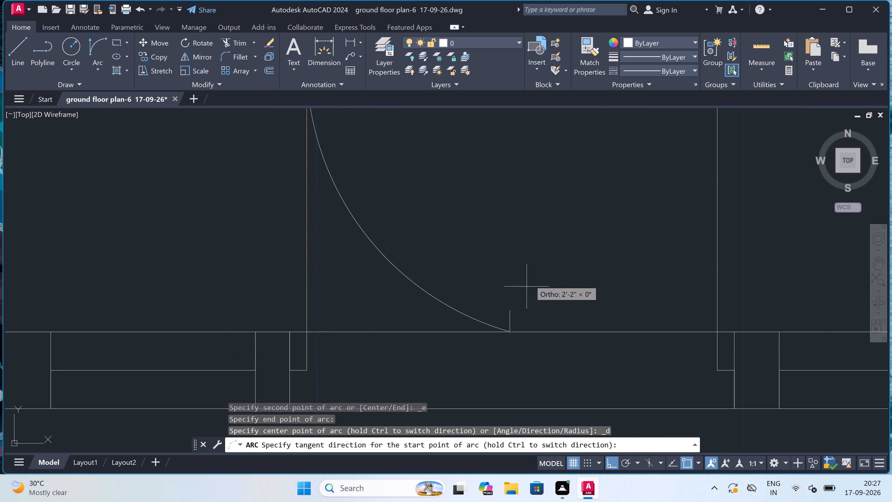
pyautogui.click(539, 269)
pyautogui.scroll(-2, 538, 270)
# Draw a three-point swing arc from the right leaf's top through the marker's base, ending just below the wall's lower line.
pyautogui.press('space')
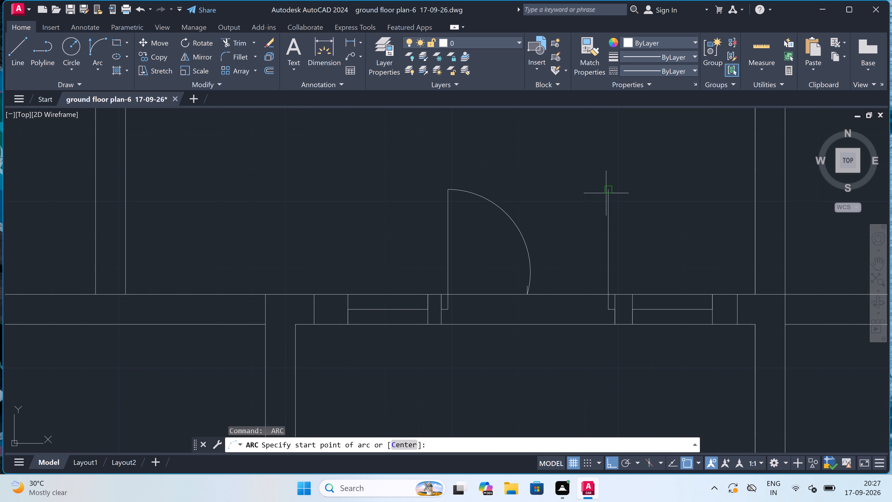
pyautogui.moveTo(608, 192); pyautogui.dragTo(602, 201)
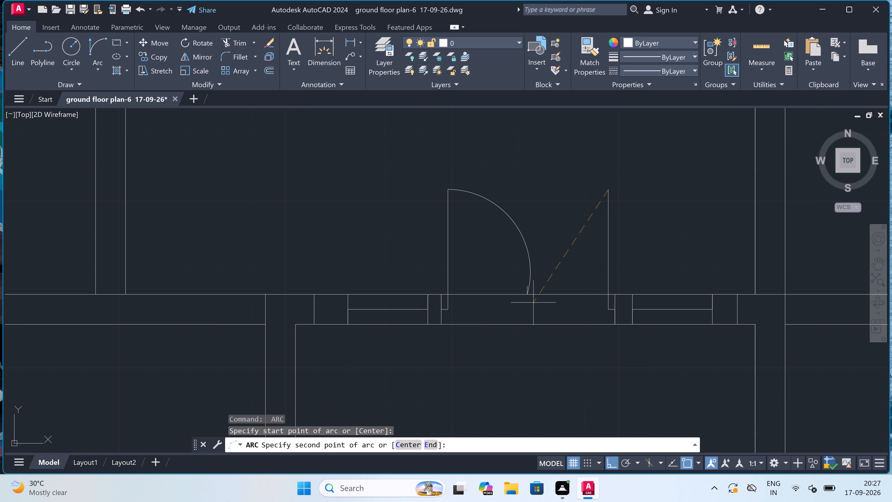
pyautogui.scroll(2, 525, 292)
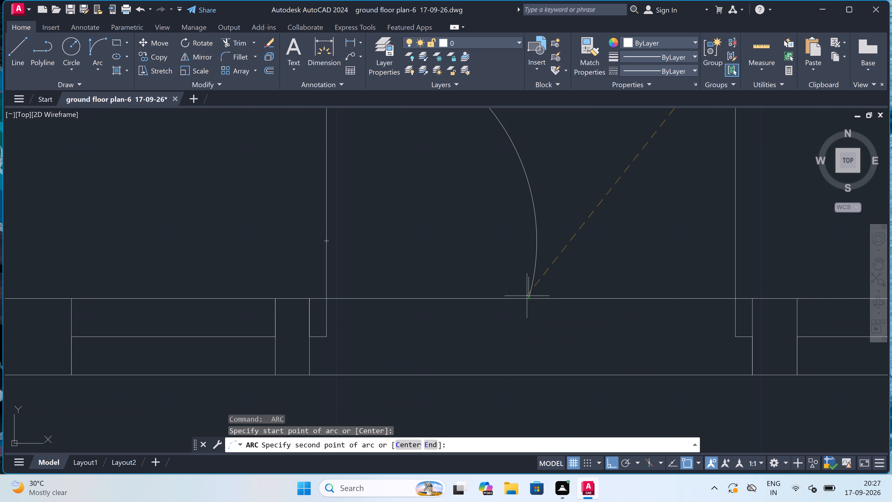
pyautogui.click(527, 298)
pyautogui.scroll(-3, 508, 275)
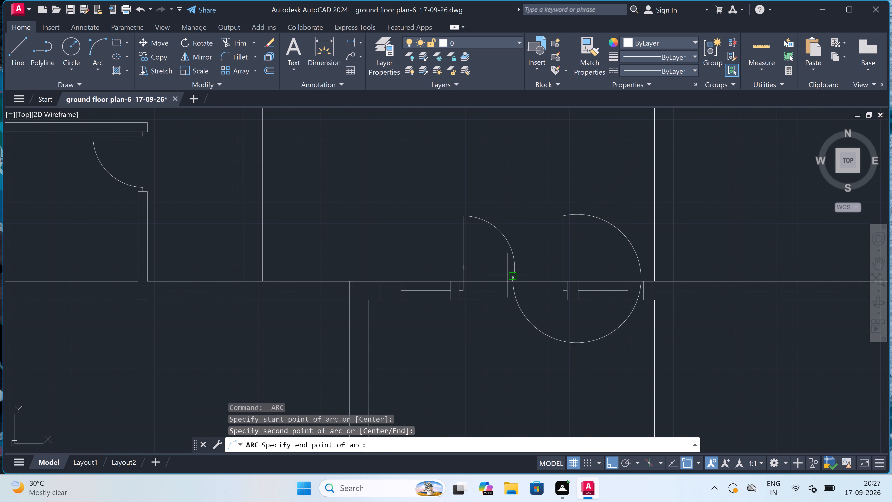
pyautogui.scroll(1, 529, 317)
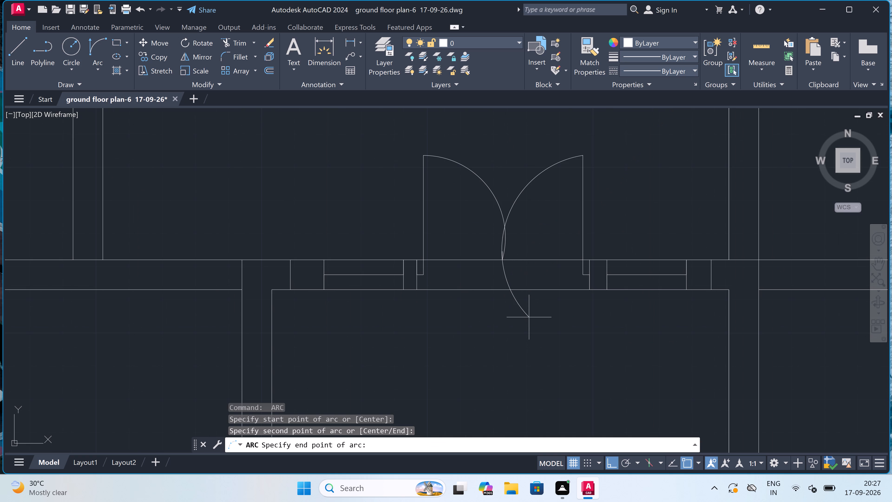
pyautogui.click(520, 296)
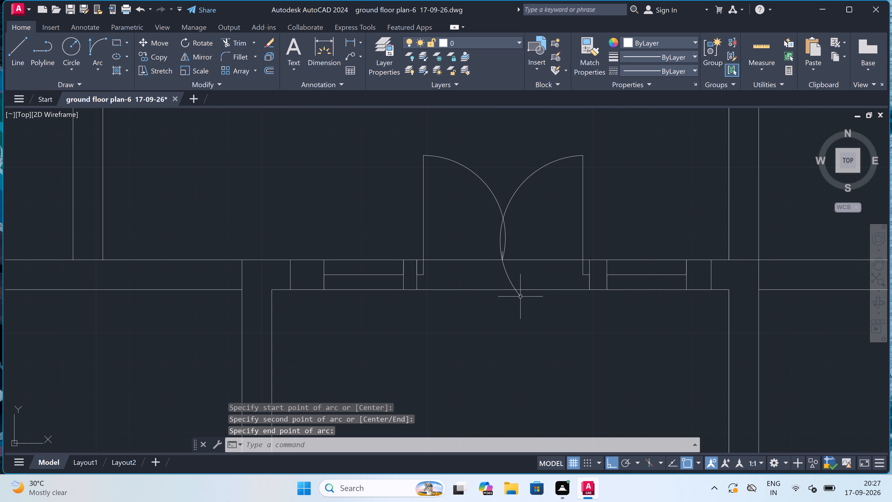
# Trim the wall's upper and lower lines across the double-door opening, along with the arc portion between them.
pyautogui.write('tr')
pyautogui.press('space')
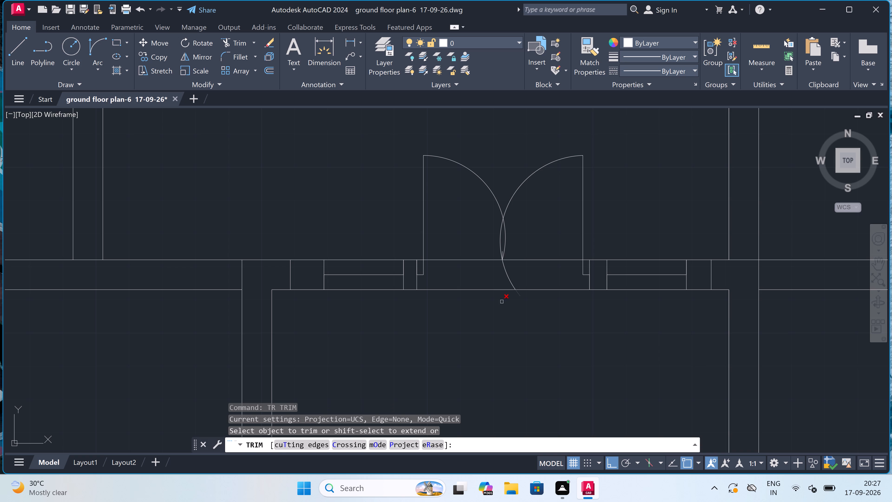
pyautogui.moveTo(501, 304); pyautogui.dragTo(502, 300)
pyautogui.doubleClick(519, 259)
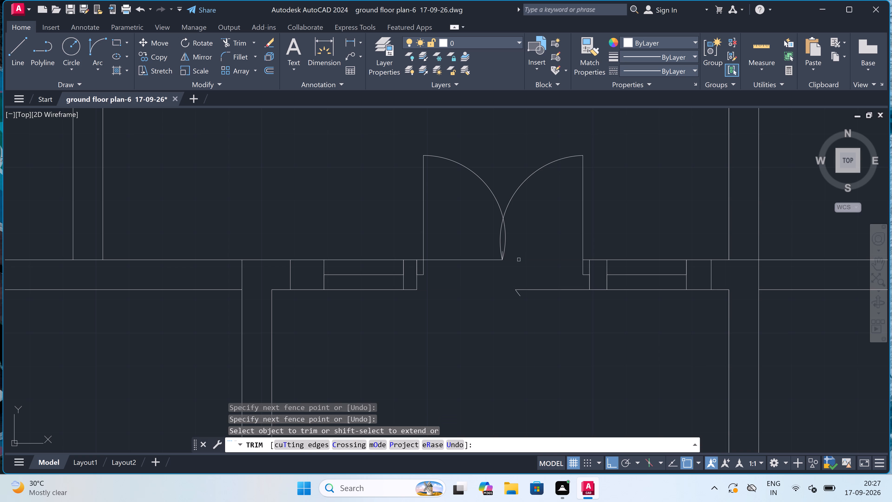
pyautogui.click(530, 301)
pyautogui.click(529, 282)
pyautogui.click(456, 243)
pyautogui.click(459, 271)
pyautogui.click(466, 249)
pyautogui.moveTo(469, 246); pyautogui.dragTo(472, 245)
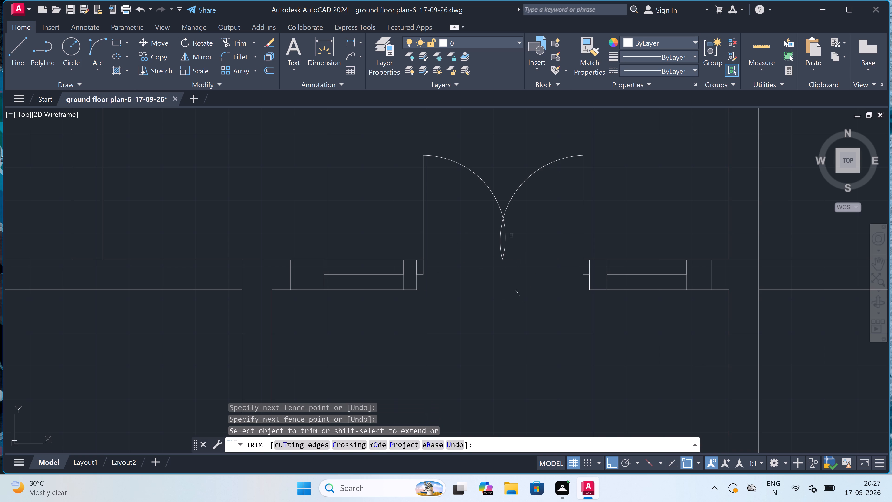
# Trim both swing arcs below their crossing point and clear the short marker line between them.
pyautogui.click(512, 235)
pyautogui.click(489, 239)
pyautogui.click(501, 253)
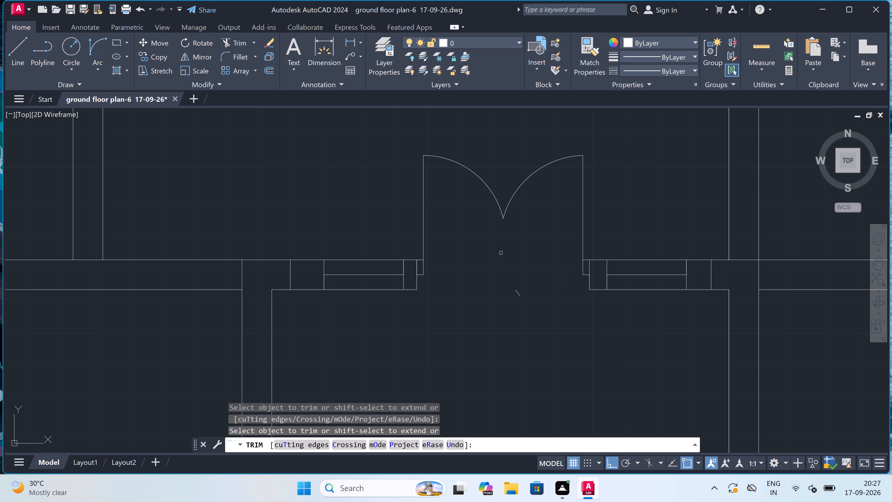
# Delete the leftover arc fragment below the double-door opening.
pyautogui.doubleClick(515, 293)
pyautogui.click(516, 292)
pyautogui.click(520, 289)
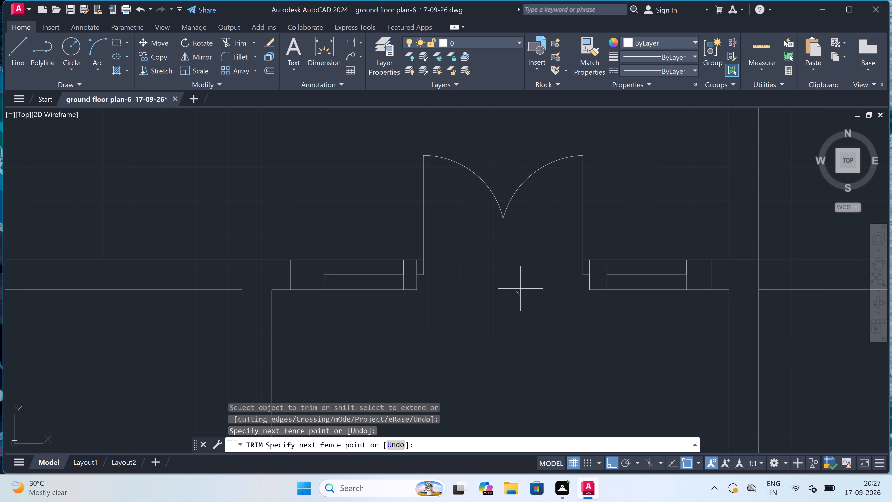
pyautogui.click(513, 299)
pyautogui.click(519, 288)
pyautogui.click(519, 288)
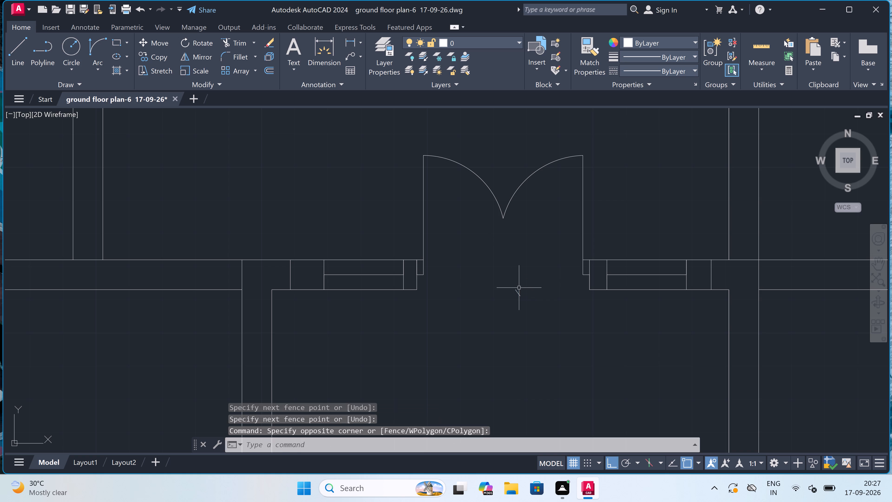
pyautogui.click(512, 302)
pyautogui.click(528, 278)
pyautogui.click(532, 270)
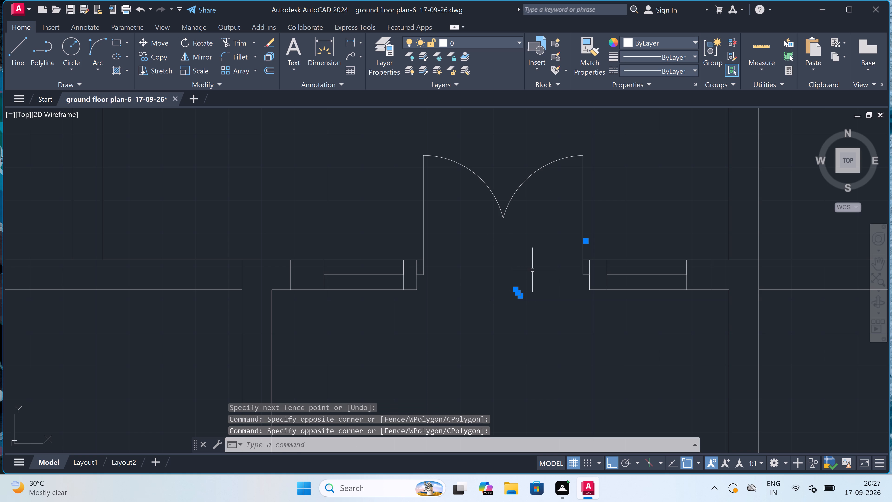
pyautogui.press('Delete')
pyautogui.scroll(-3, 514, 271)
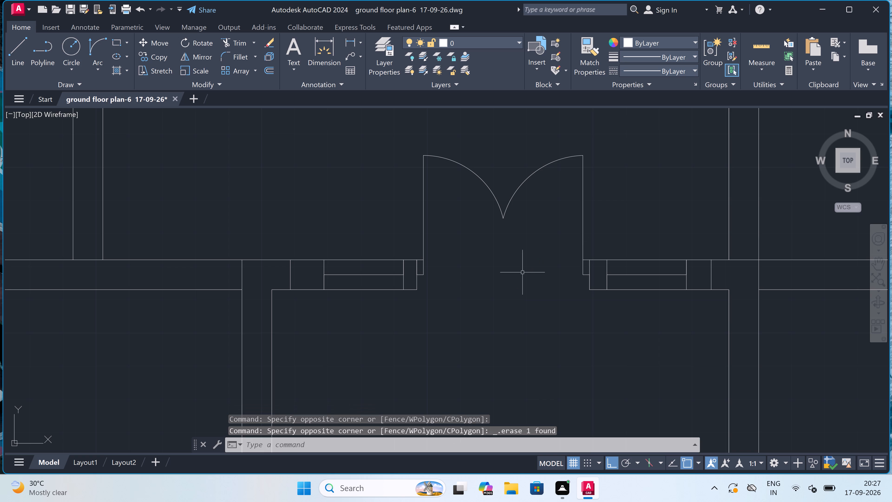
pyautogui.press('Escape')
# Draw the bottom wall of the bay right of the double door: 12' down its right wall's inner line, across, 9" down, and back to the outer line.
pyautogui.scroll(-2, 511, 272)
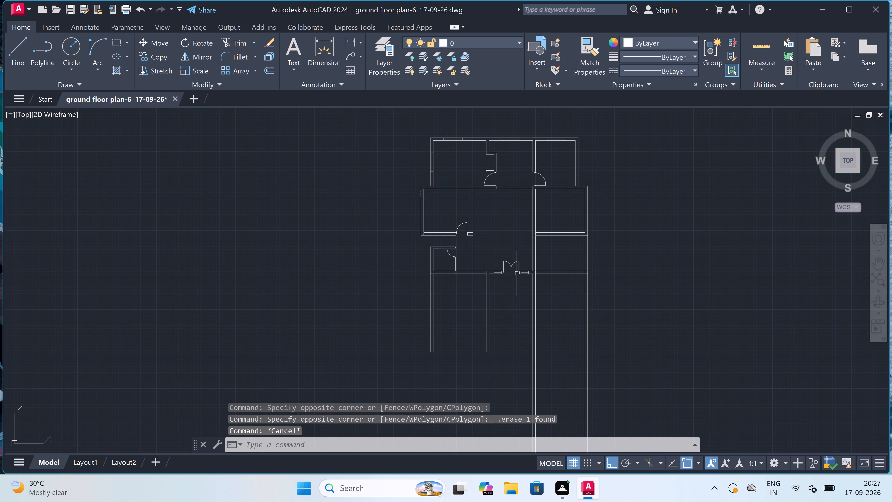
pyautogui.scroll(-2, 517, 273)
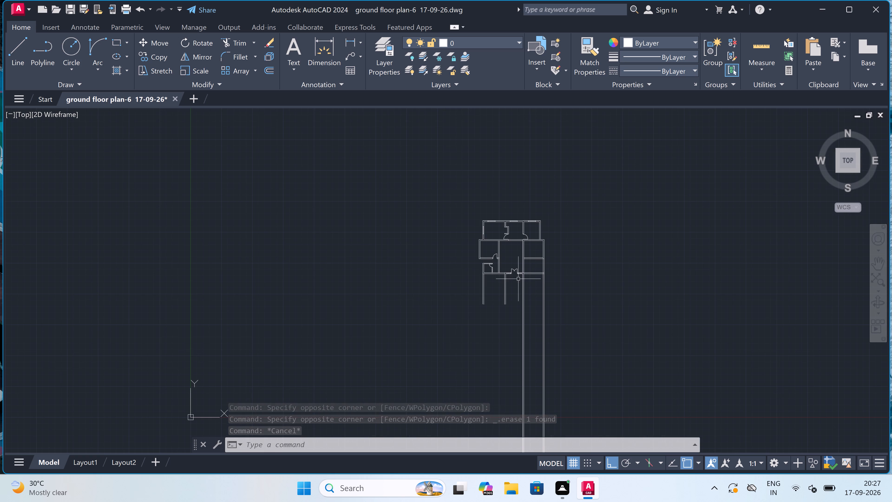
pyautogui.scroll(3, 514, 278)
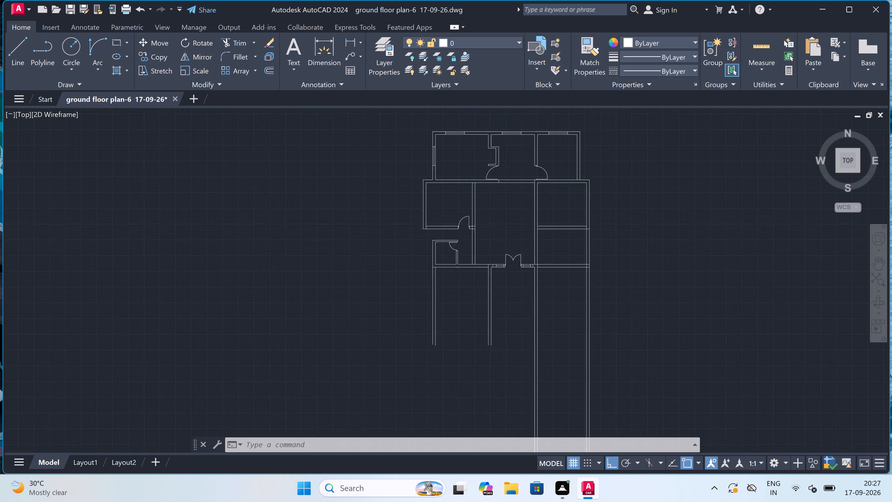
pyautogui.scroll(-2, 537, 272)
pyautogui.scroll(2, 538, 272)
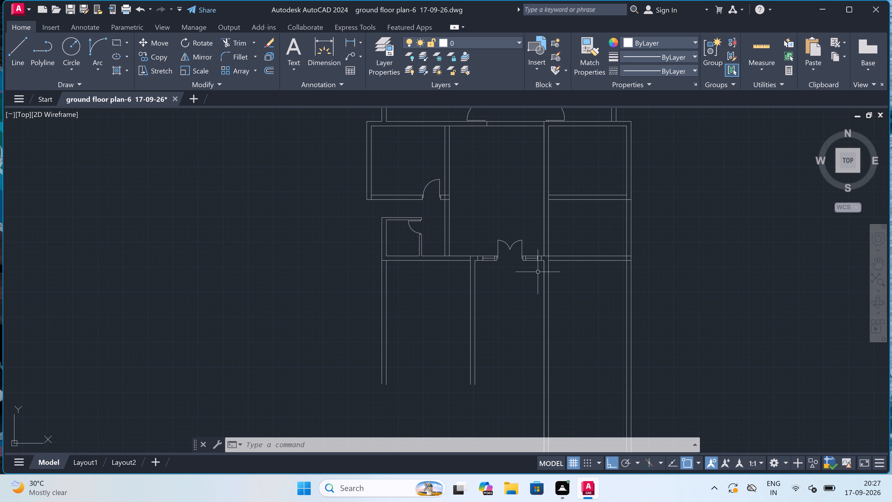
pyautogui.scroll(1, 577, 270)
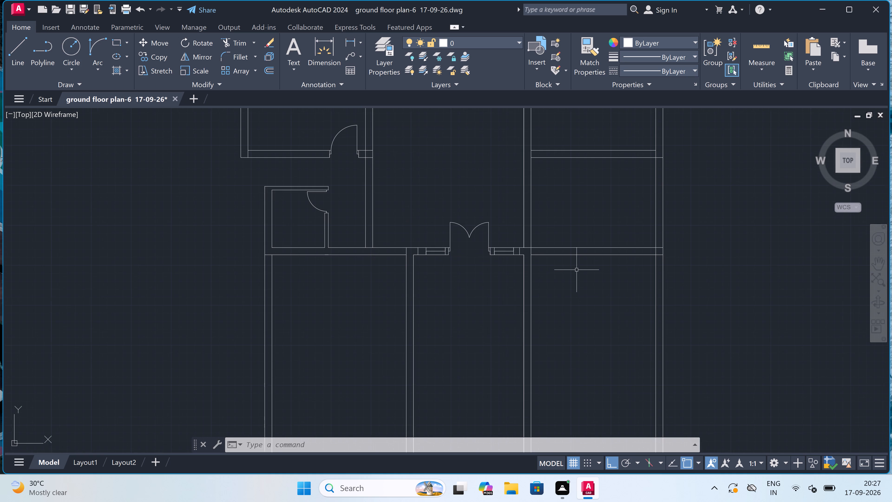
pyautogui.press('l')
pyautogui.press('space')
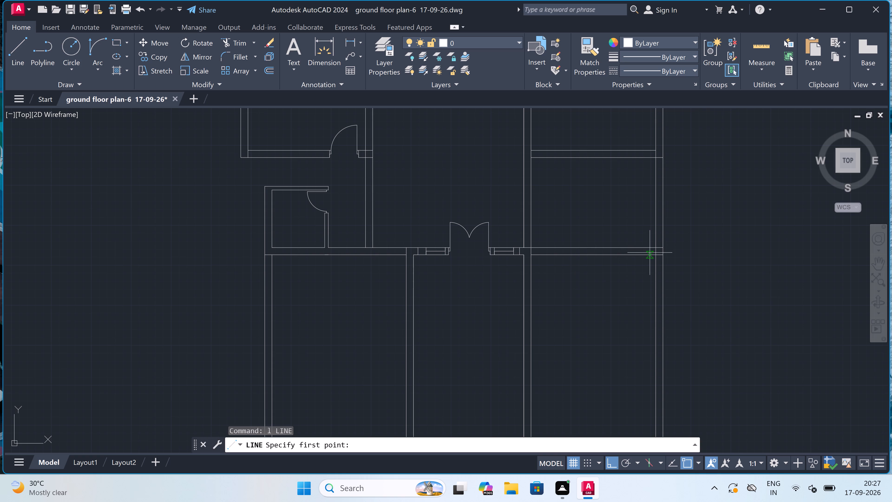
pyautogui.click(654, 256)
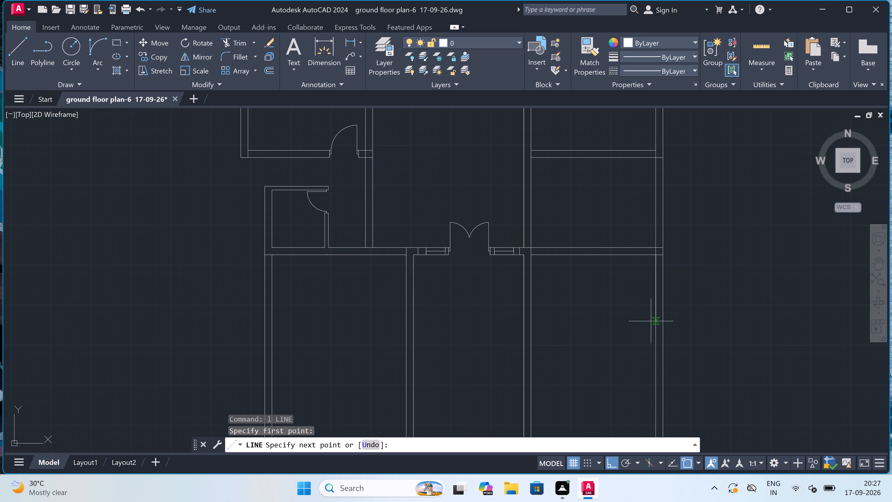
pyautogui.write("12'")
pyautogui.press('space')
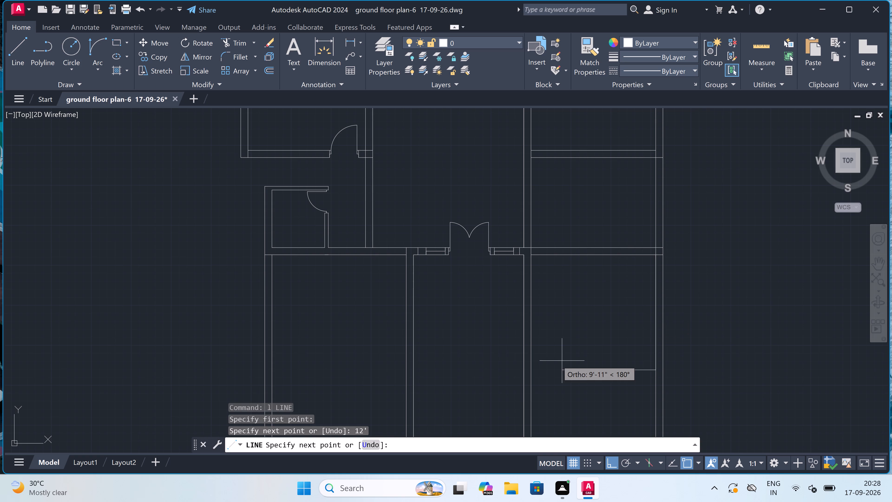
pyautogui.scroll(-2, 556, 359)
pyautogui.scroll(2, 546, 365)
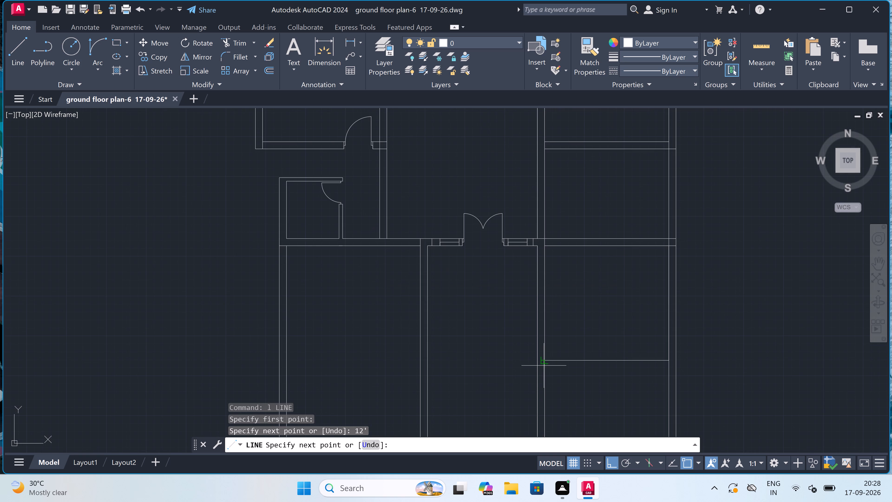
pyautogui.click(546, 363)
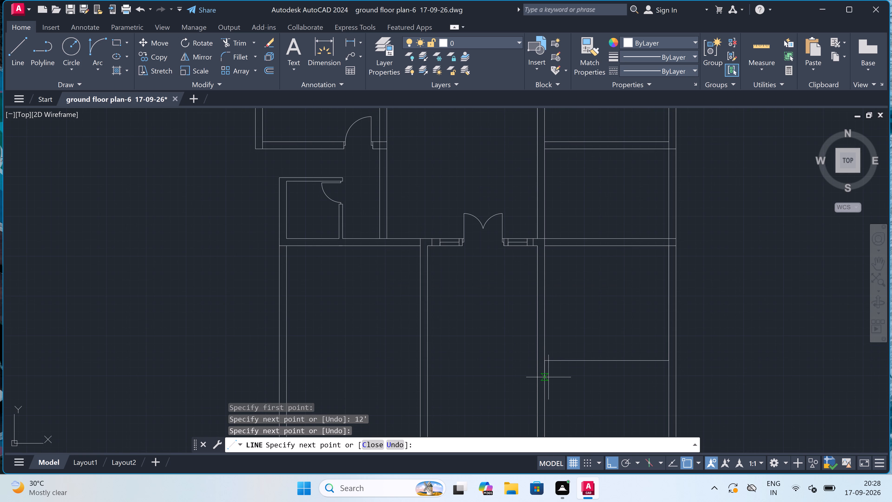
pyautogui.write('9"')
pyautogui.press('space')
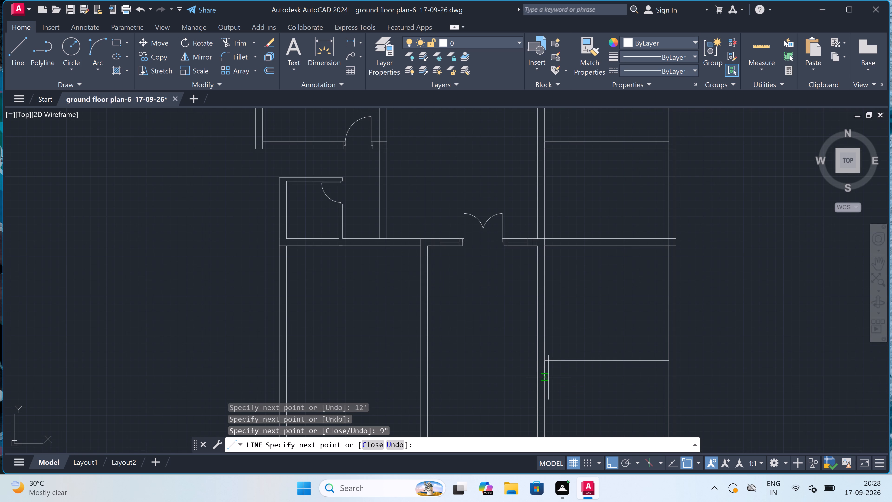
pyautogui.click(675, 365)
pyautogui.press('Escape')
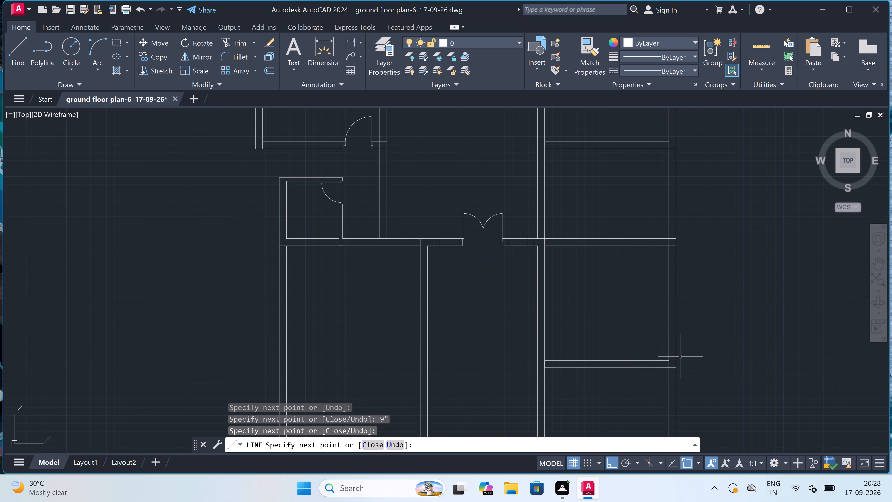
# Draw the left bay's bottom wall: 12' down its left wall's outer line, across to the right wall's outer line, 9" down, and back.
pyautogui.scroll(-4, 680, 356)
pyautogui.scroll(3, 601, 356)
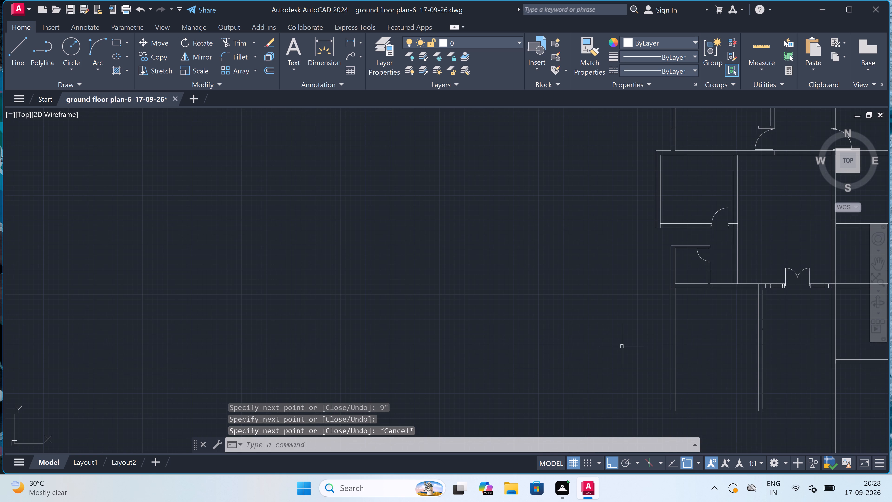
pyautogui.press('space')
pyautogui.click(672, 288)
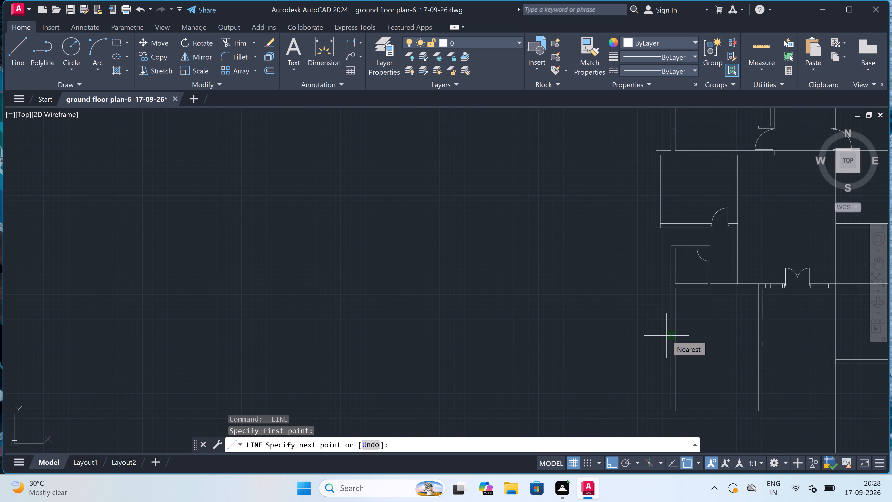
pyautogui.scroll(-2, 668, 349)
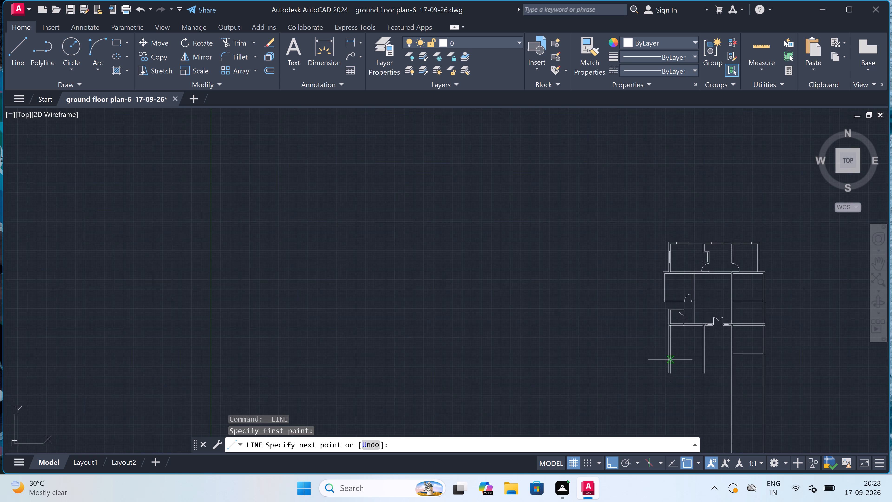
pyautogui.scroll(3, 670, 360)
pyautogui.scroll(-1, 670, 360)
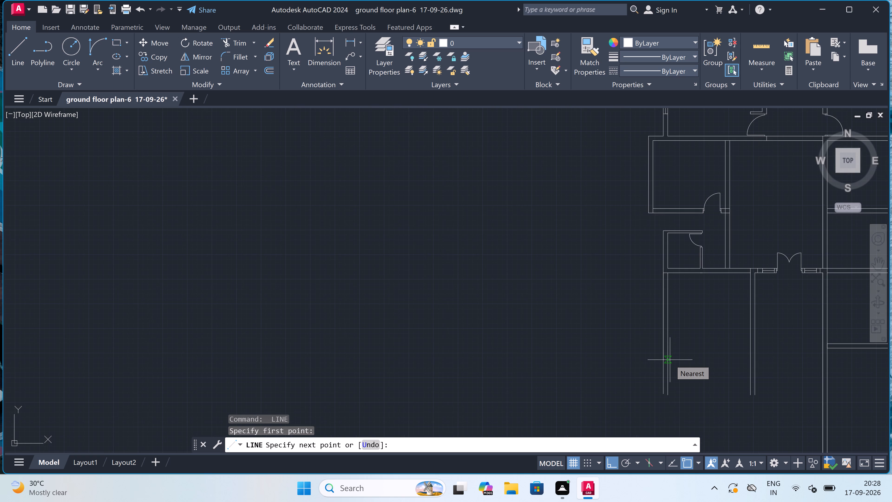
pyautogui.write("12'")
pyautogui.press('space')
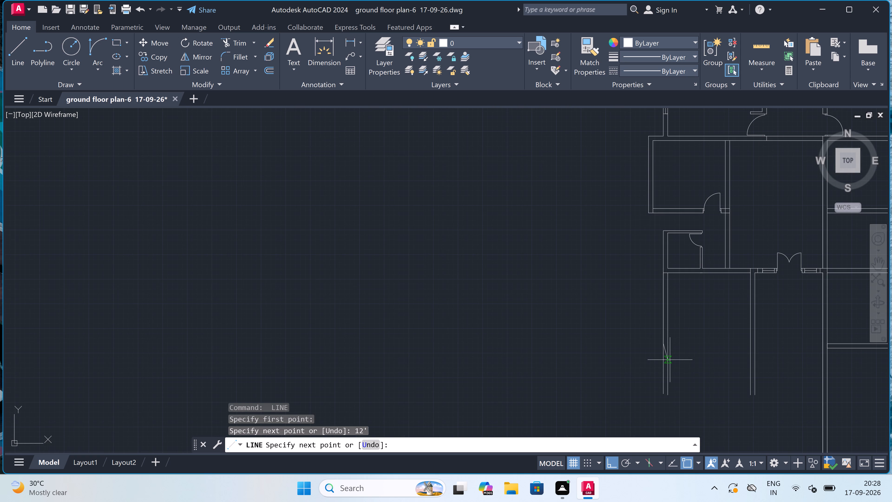
pyautogui.scroll(-3, 734, 338)
pyautogui.scroll(4, 735, 338)
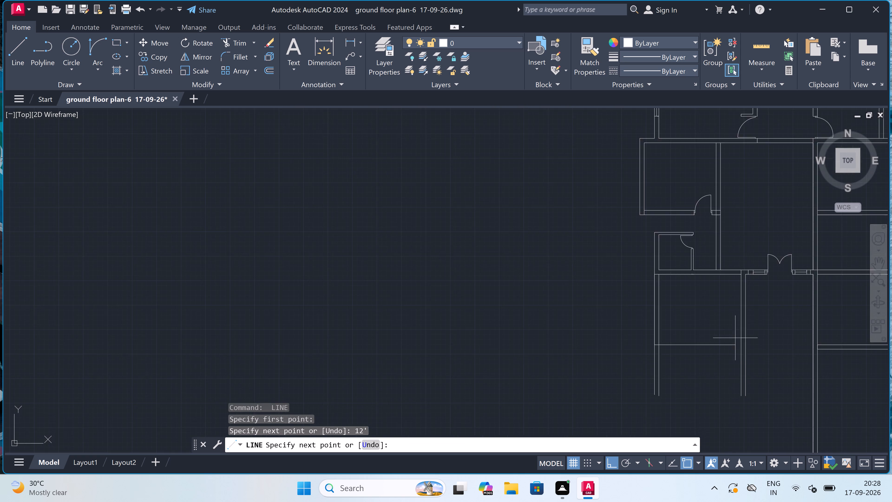
pyautogui.click(749, 348)
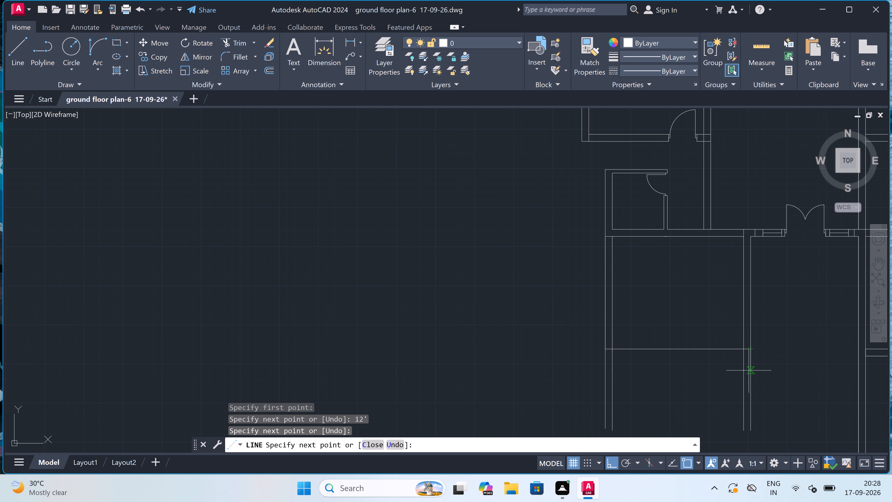
pyautogui.write('9"')
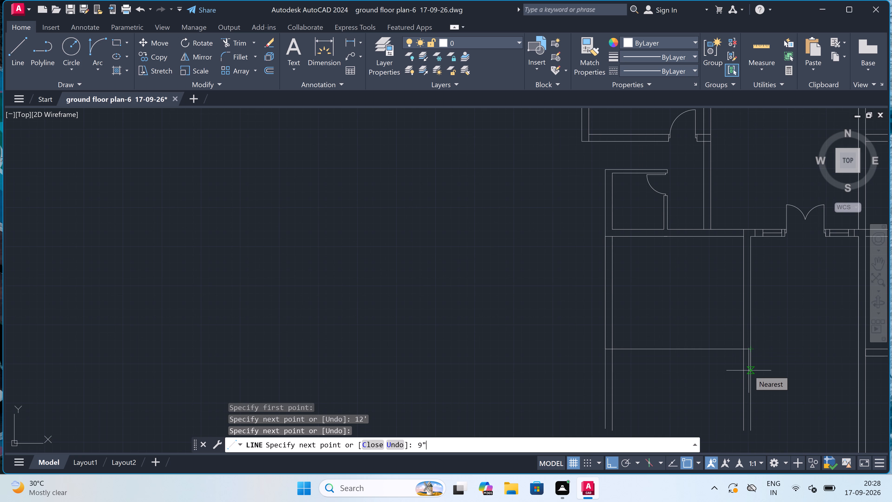
pyautogui.press('space')
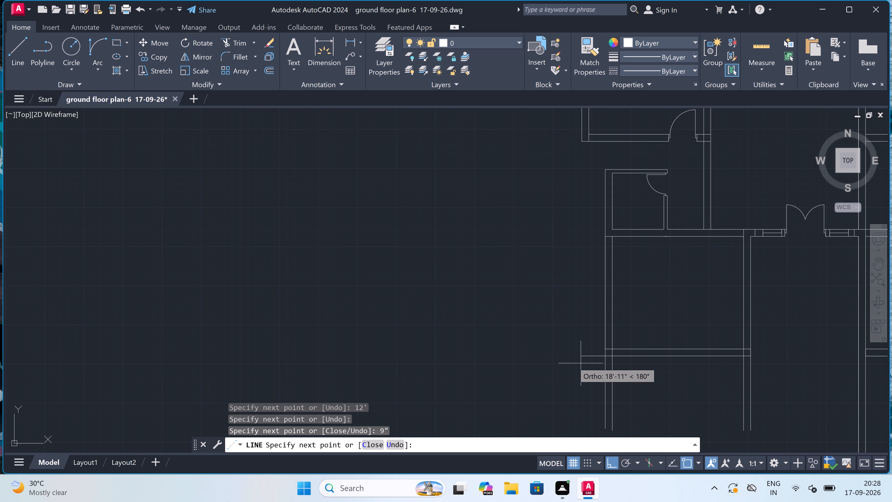
pyautogui.scroll(2, 596, 359)
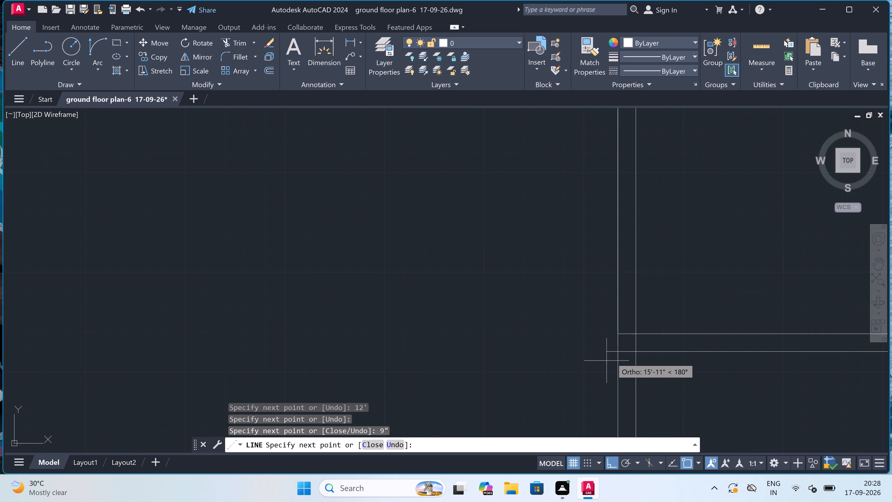
pyautogui.click(615, 353)
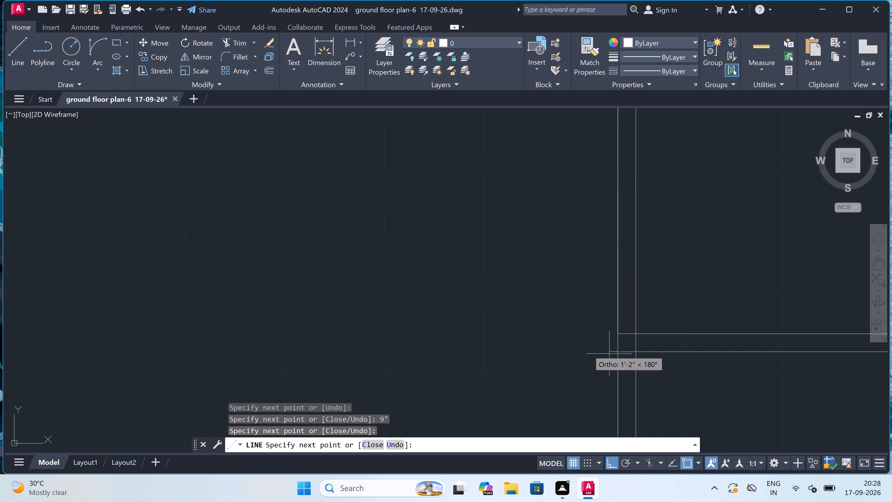
pyautogui.press('Escape')
# Trim the vertical wall lines extending below the new bottom walls of the left and right bays.
pyautogui.scroll(-5, 538, 329)
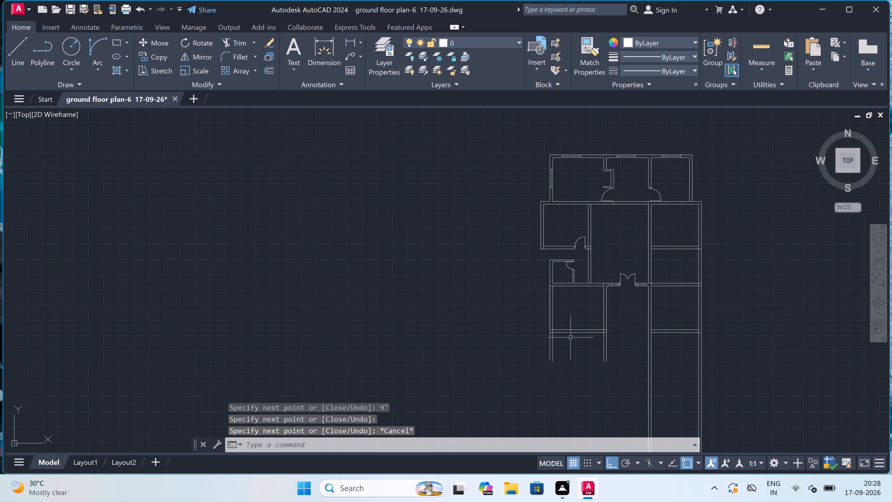
pyautogui.scroll(2, 580, 341)
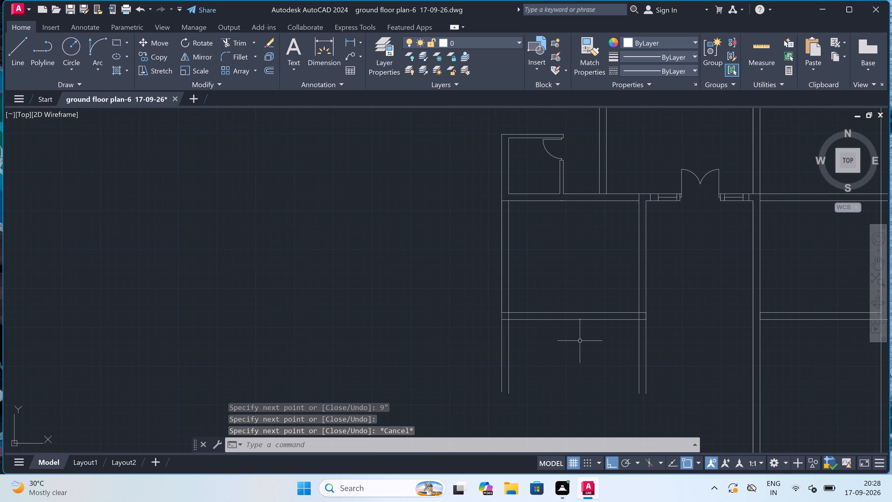
pyautogui.scroll(-2, 580, 341)
pyautogui.scroll(2, 613, 340)
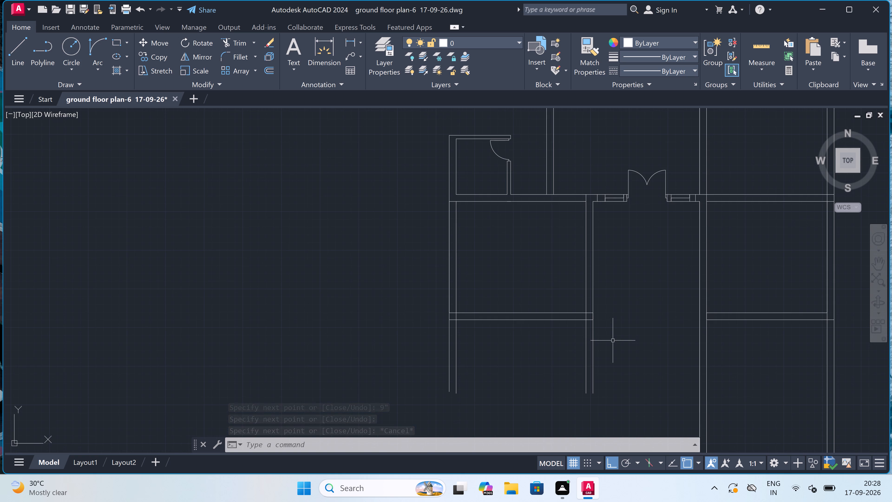
pyautogui.write('tr')
pyautogui.press('space')
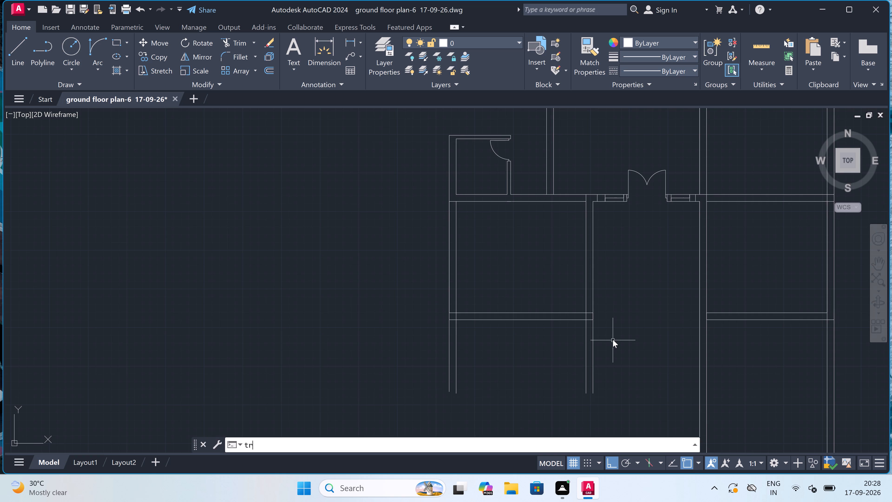
pyautogui.scroll(-3, 613, 340)
pyautogui.click(556, 356)
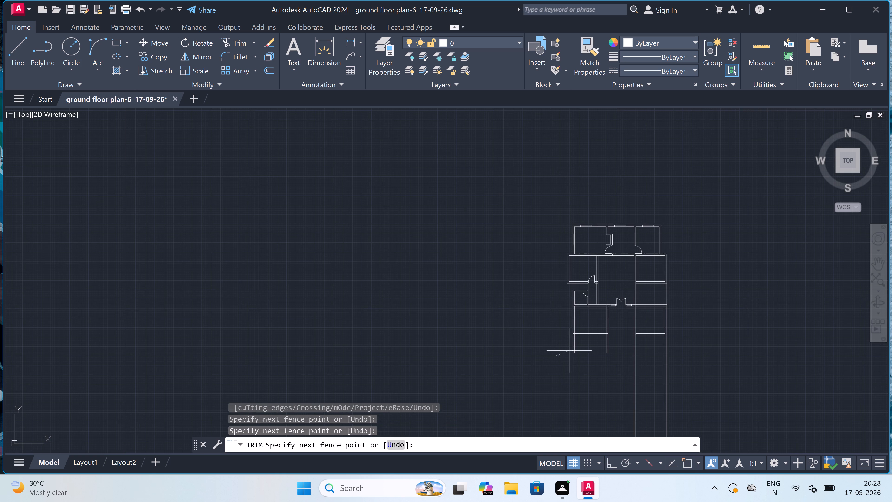
pyautogui.click(689, 350)
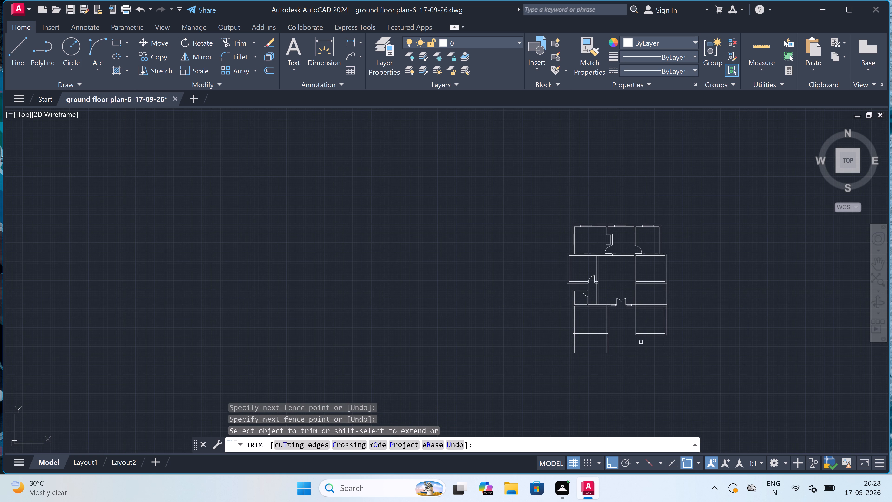
pyautogui.click(620, 342)
pyautogui.click(561, 341)
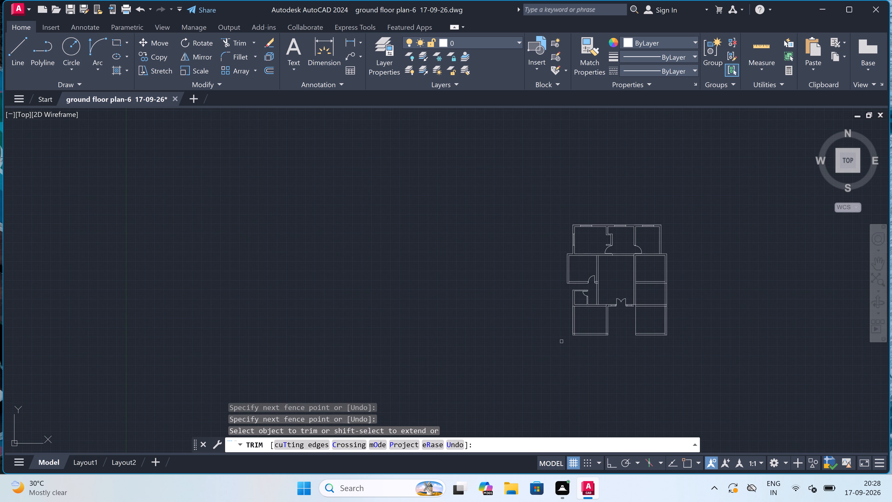
# Draw the outer line of the right bay's left wall, from the double-door wall down to bottom-wall level and across to the bay's corner.
pyautogui.press('Escape')
pyautogui.scroll(1, 644, 323)
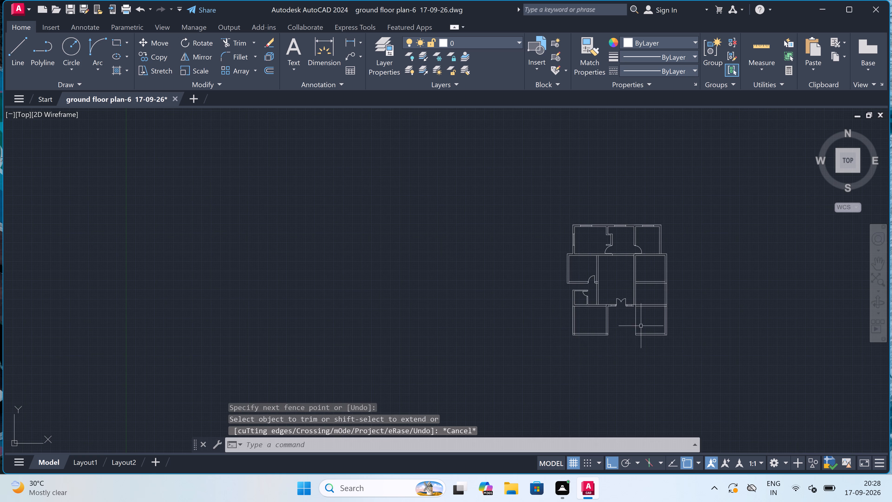
pyautogui.scroll(2, 644, 323)
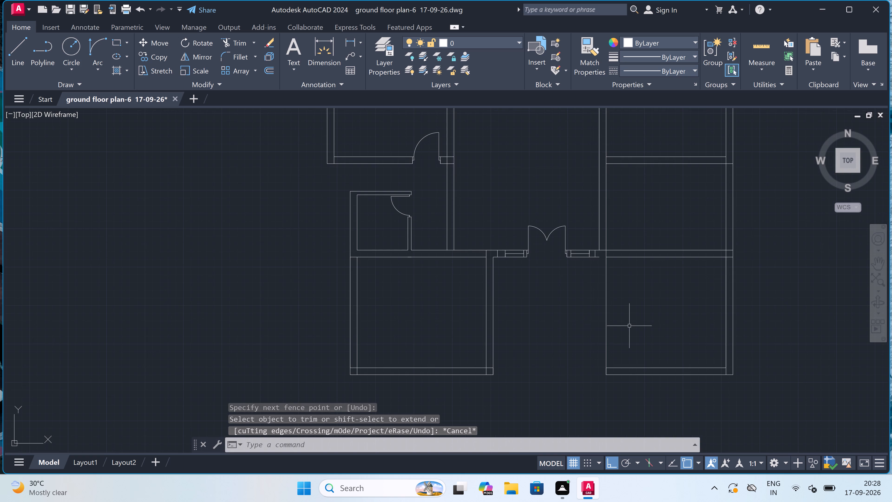
pyautogui.press('l')
pyautogui.press('space')
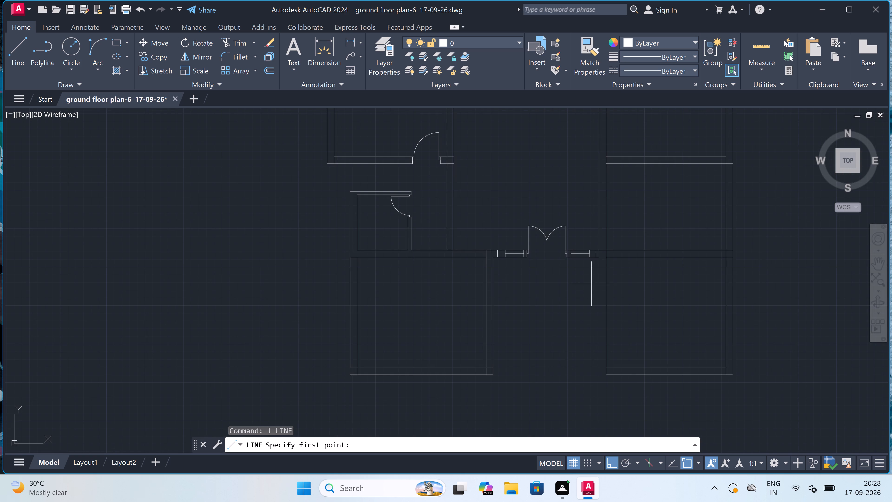
pyautogui.click(598, 251)
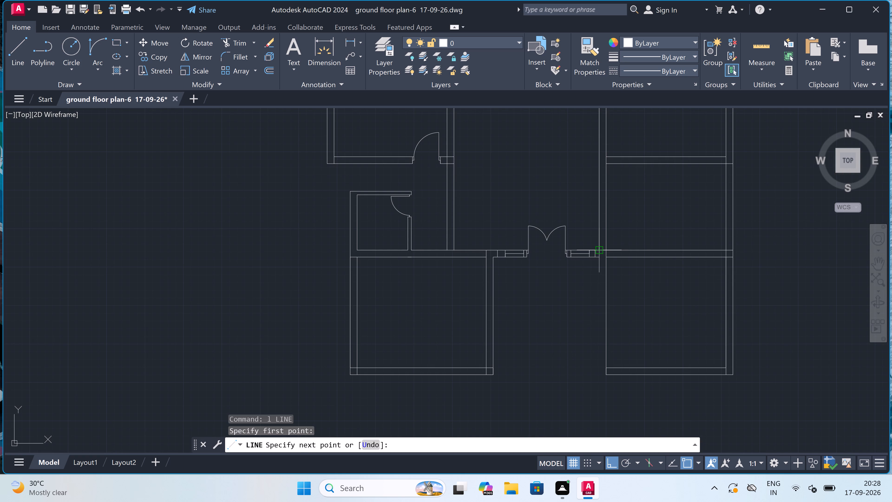
pyautogui.scroll(2, 603, 380)
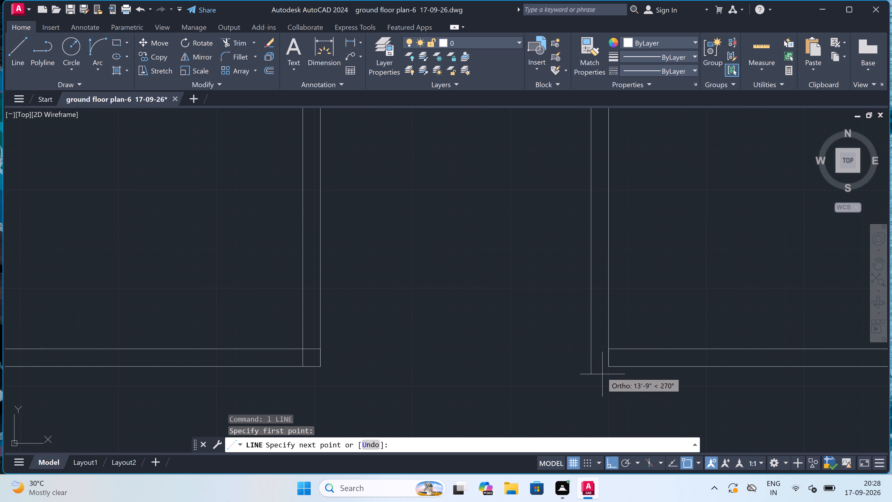
pyautogui.scroll(2, 601, 370)
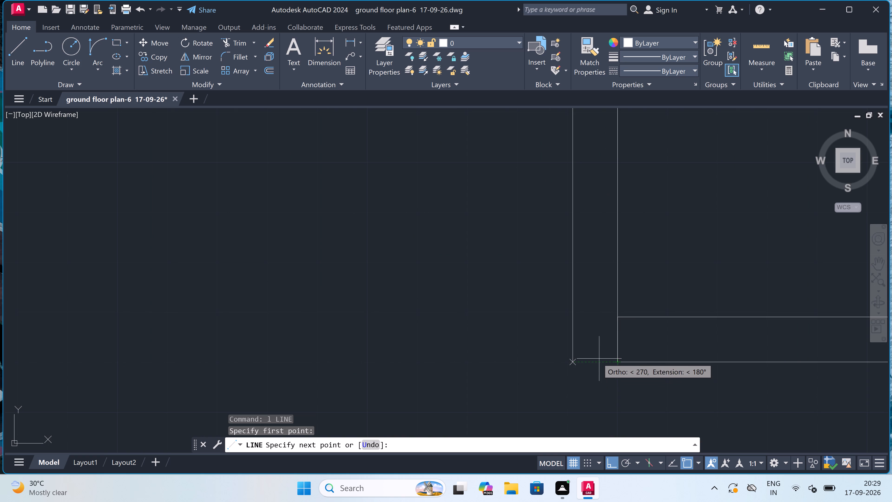
pyautogui.moveTo(571, 363); pyautogui.dragTo(574, 362)
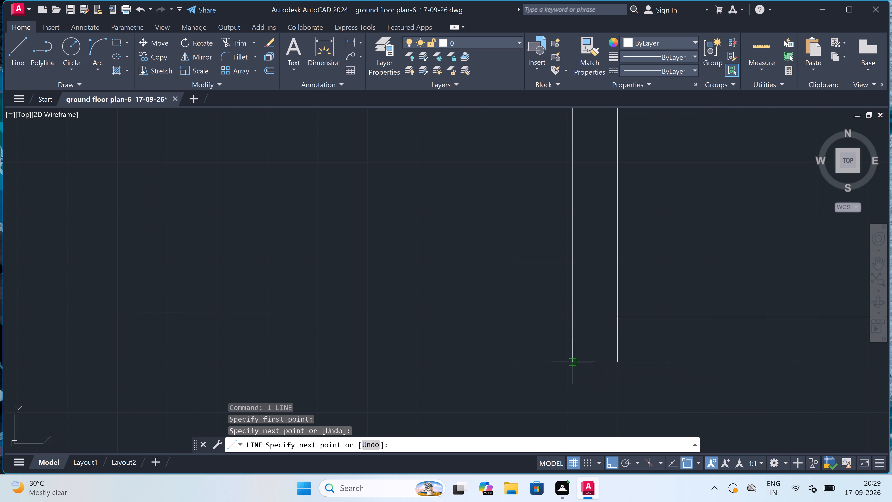
pyautogui.click(616, 361)
pyautogui.press('Escape')
# Trim the wall line segments crossing both bottom corners of the right bay.
pyautogui.press('t')
pyautogui.press('r')
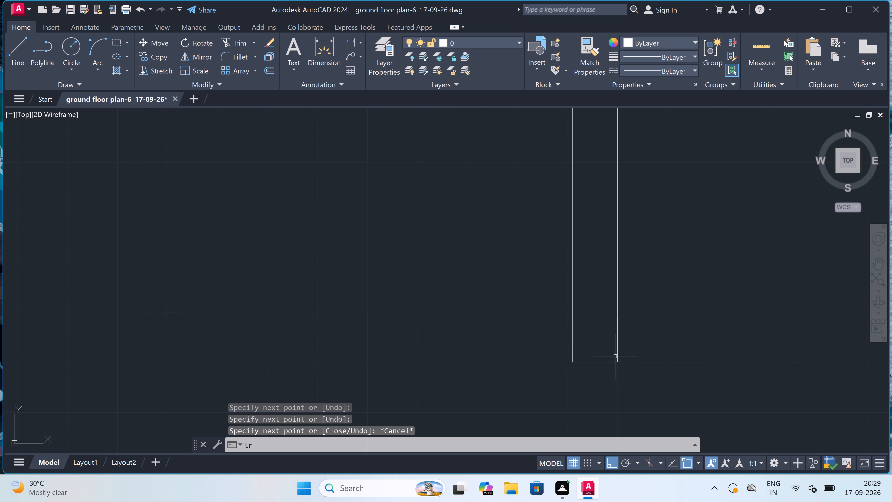
pyautogui.press('space')
pyautogui.click(613, 344)
pyautogui.click(622, 341)
pyautogui.scroll(-4, 622, 342)
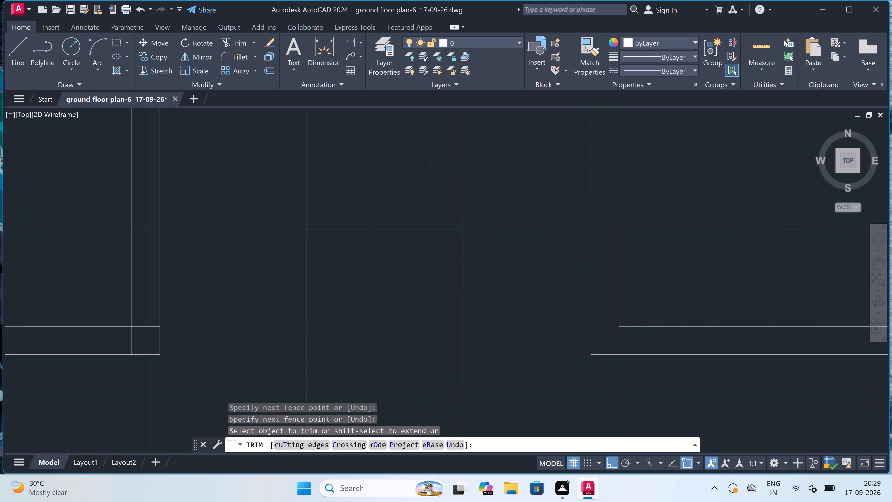
pyautogui.scroll(4, 731, 330)
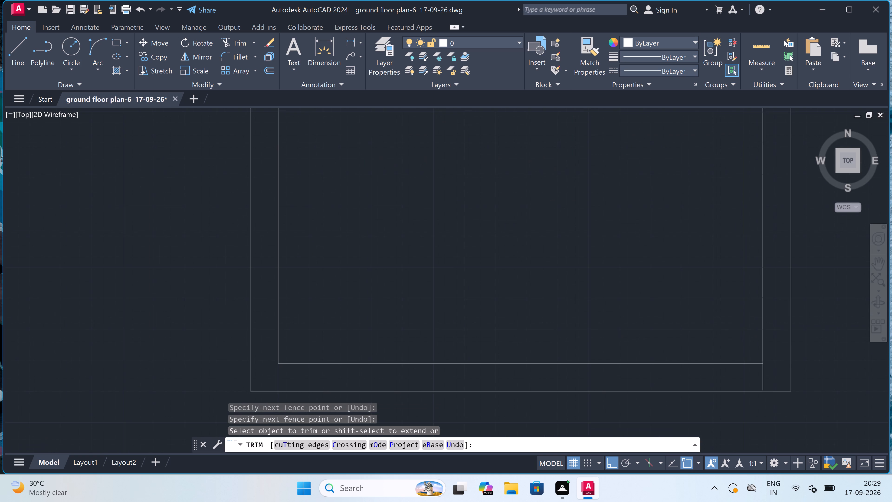
pyautogui.scroll(-4, 733, 332)
pyautogui.scroll(4, 745, 341)
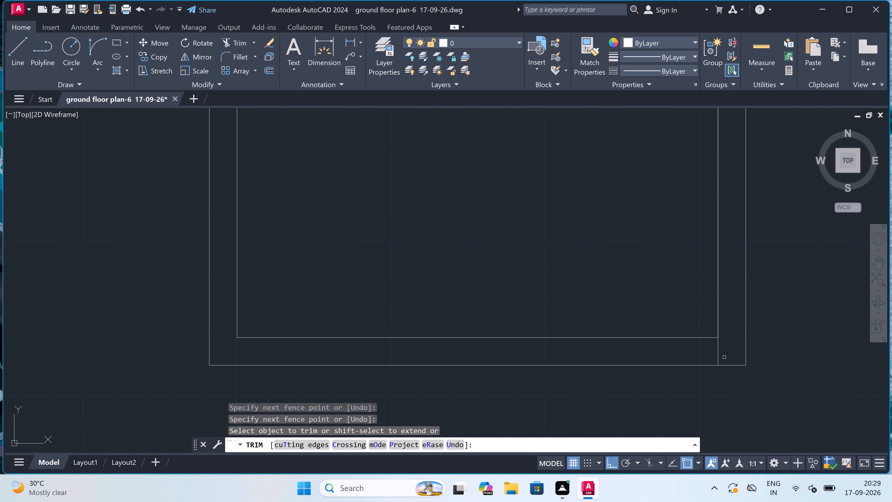
pyautogui.click(724, 357)
pyautogui.doubleClick(701, 360)
pyautogui.scroll(-4, 701, 360)
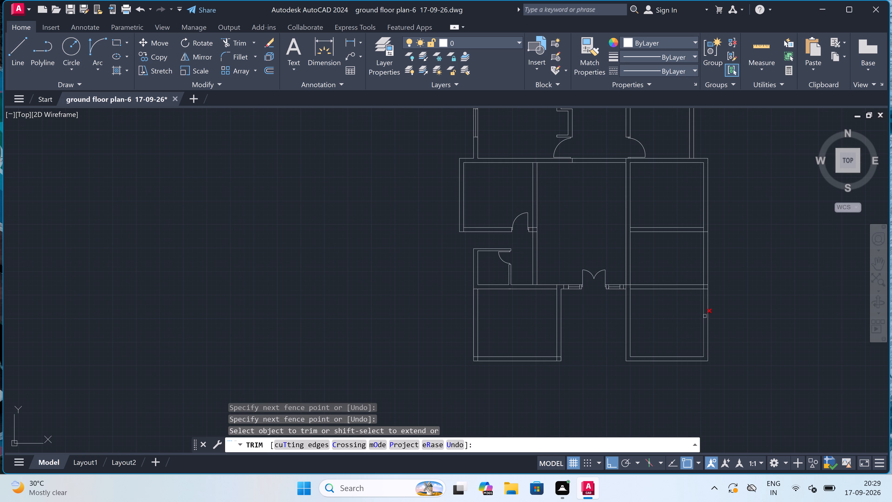
# Trim the overlapping wall lines where the right bay's top wall meets its right outer wall.
pyautogui.scroll(4, 700, 287)
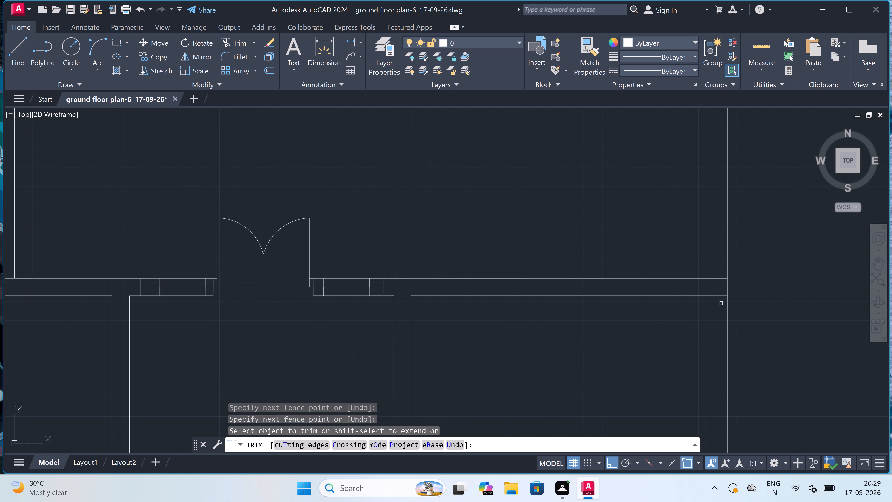
pyautogui.click(721, 303)
pyautogui.click(715, 273)
pyautogui.moveTo(713, 287); pyautogui.dragTo(709, 289)
pyautogui.click(690, 296)
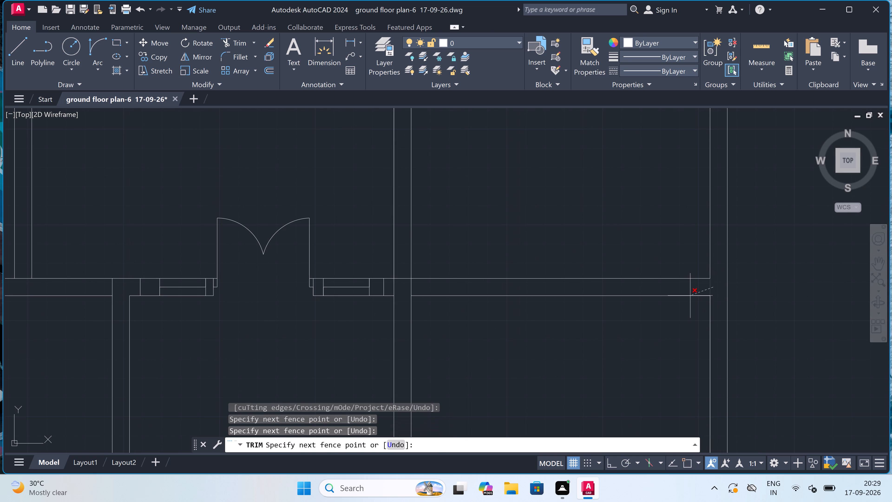
pyautogui.scroll(-3, 690, 296)
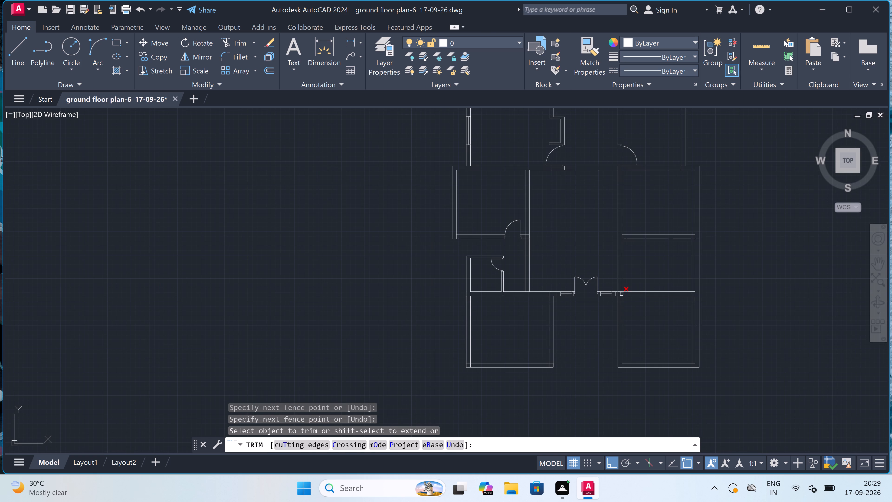
# Trim the wall lines crossing the junction between the double-door wall and the right bay's left wall.
pyautogui.scroll(5, 621, 293)
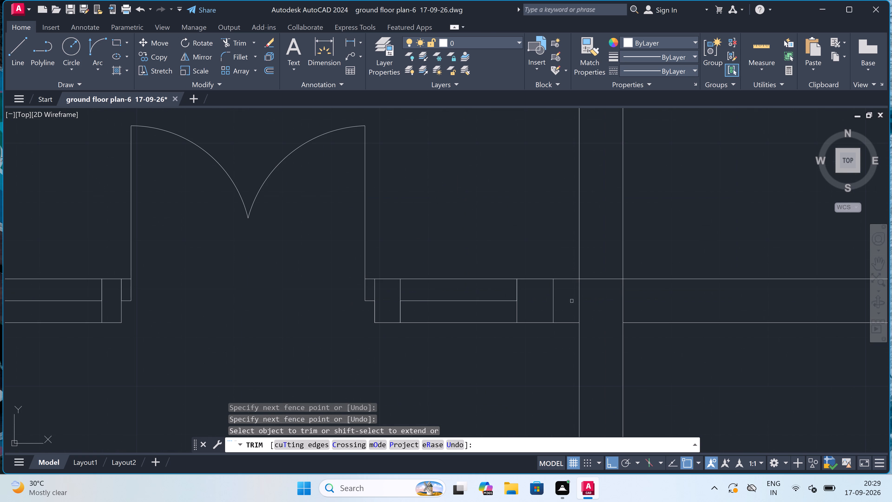
pyautogui.moveTo(572, 301); pyautogui.dragTo(576, 300)
pyautogui.moveTo(580, 300); pyautogui.dragTo(583, 300)
pyautogui.click(630, 299)
pyautogui.click(606, 301)
pyautogui.scroll(-1, 606, 301)
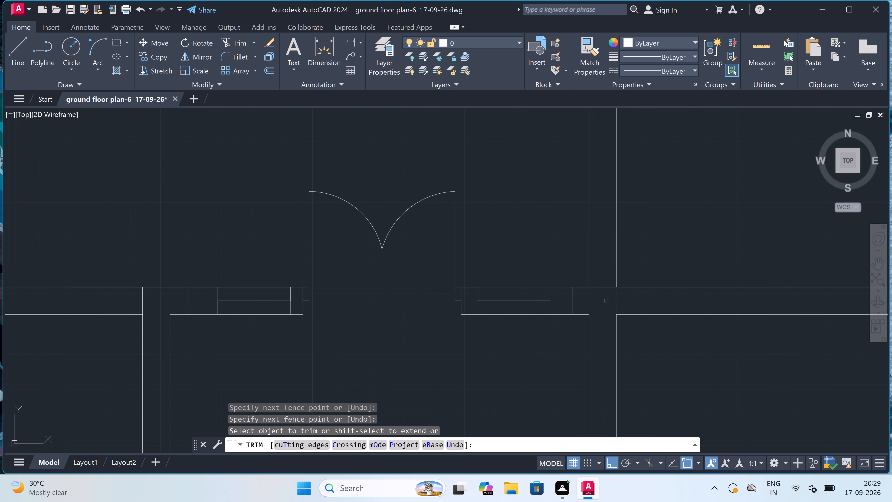
pyautogui.click(606, 301)
pyautogui.click(602, 279)
pyautogui.scroll(-4, 602, 279)
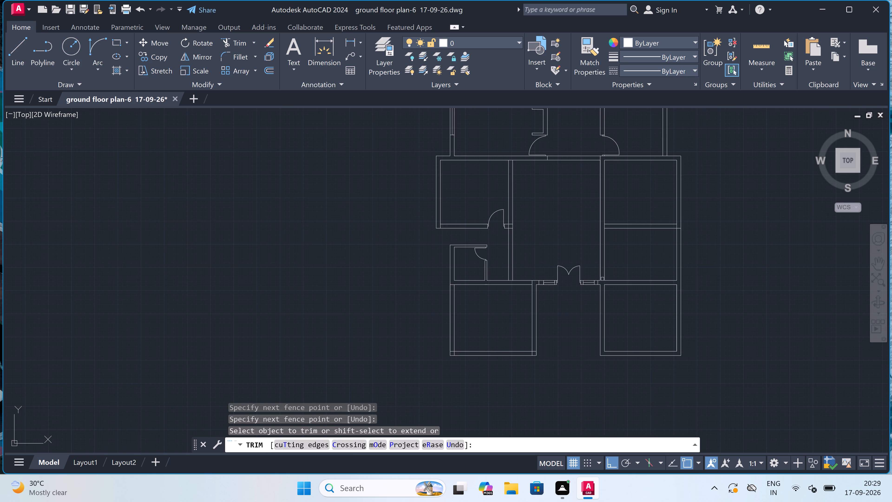
pyautogui.scroll(3, 602, 279)
pyautogui.scroll(-4, 602, 279)
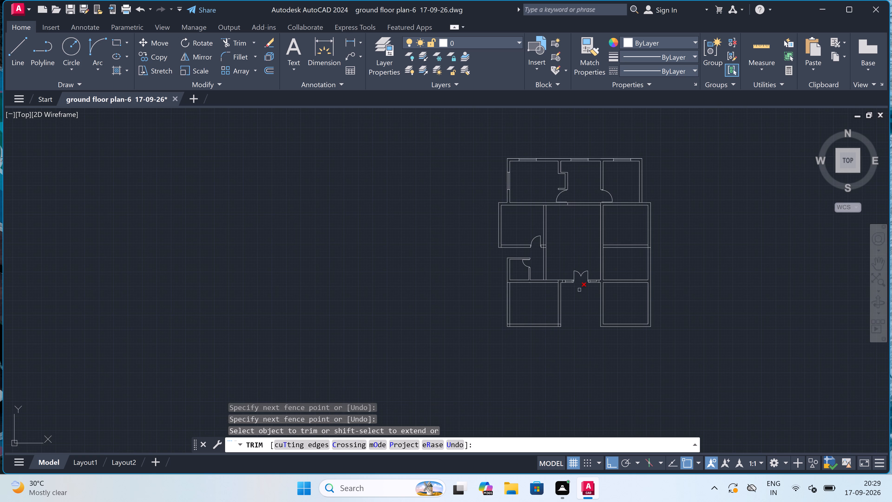
pyautogui.scroll(1, 557, 284)
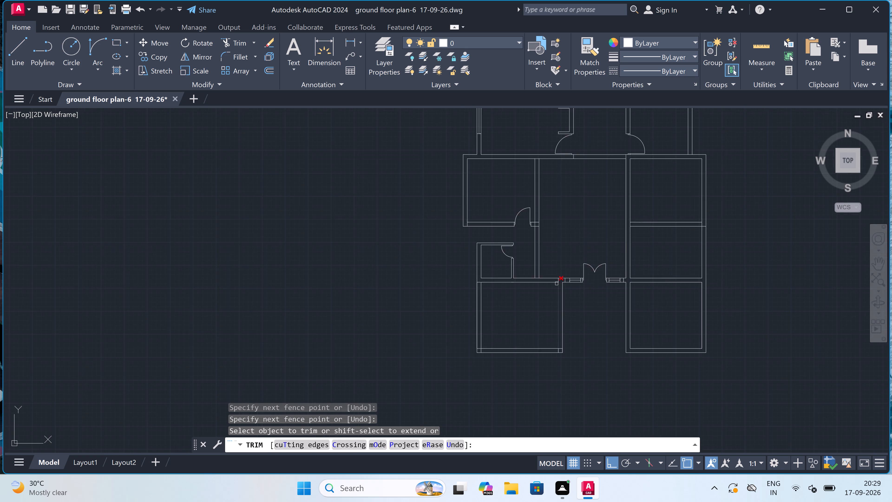
pyautogui.scroll(2, 557, 284)
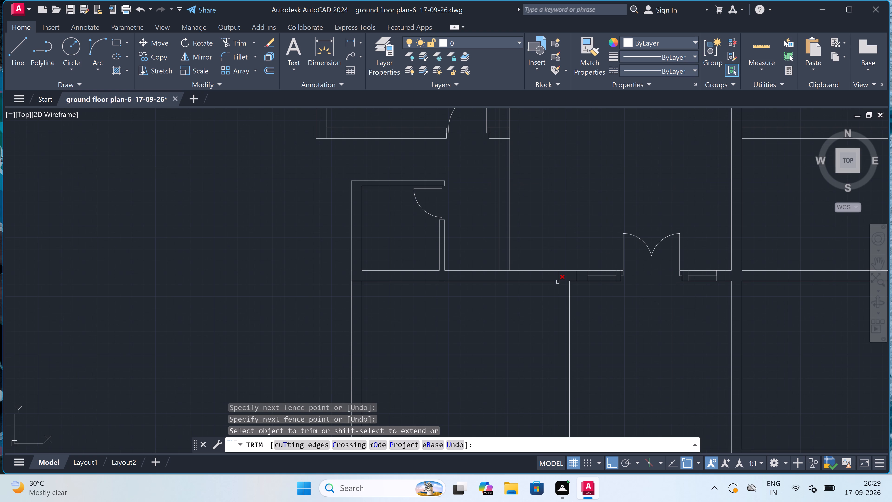
pyautogui.scroll(-1, 558, 282)
pyautogui.press('Escape')
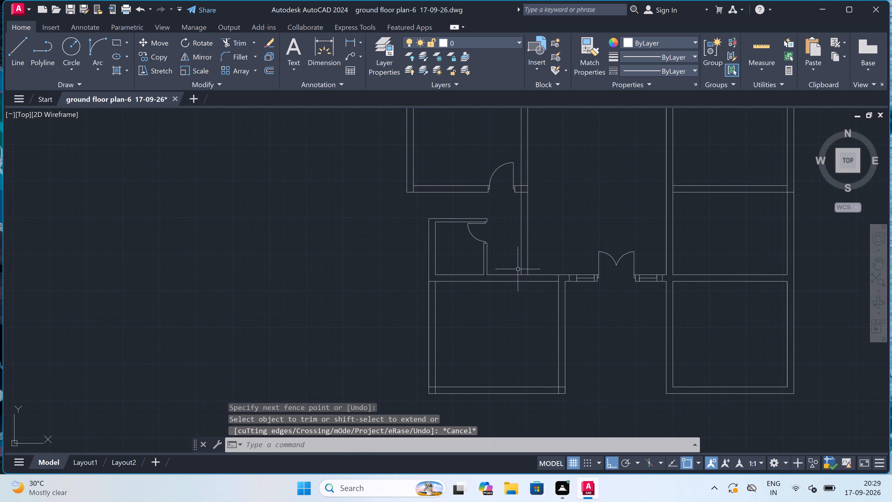
# Close off the wall strip between the central hall's left wall and the left bay's right wall, and cross it with two diagonals.
pyautogui.scroll(2, 518, 269)
pyautogui.press('l')
pyautogui.press('space')
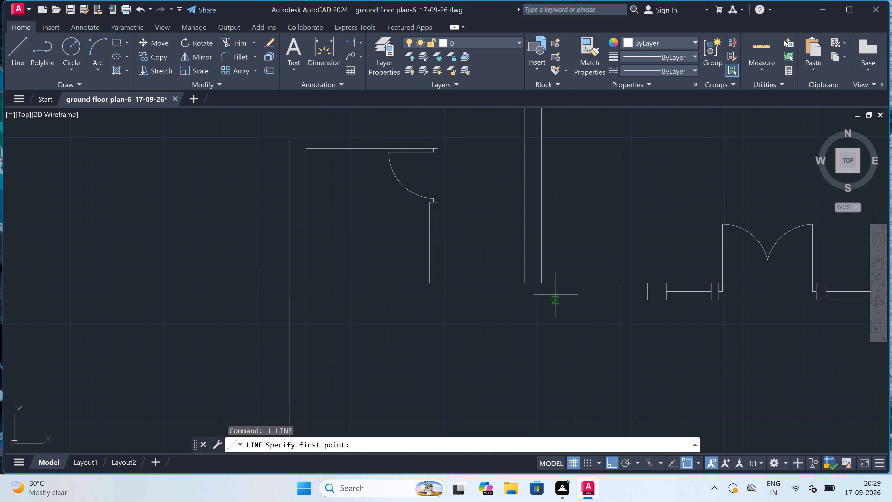
pyautogui.scroll(1, 555, 294)
pyautogui.doubleClick(535, 276)
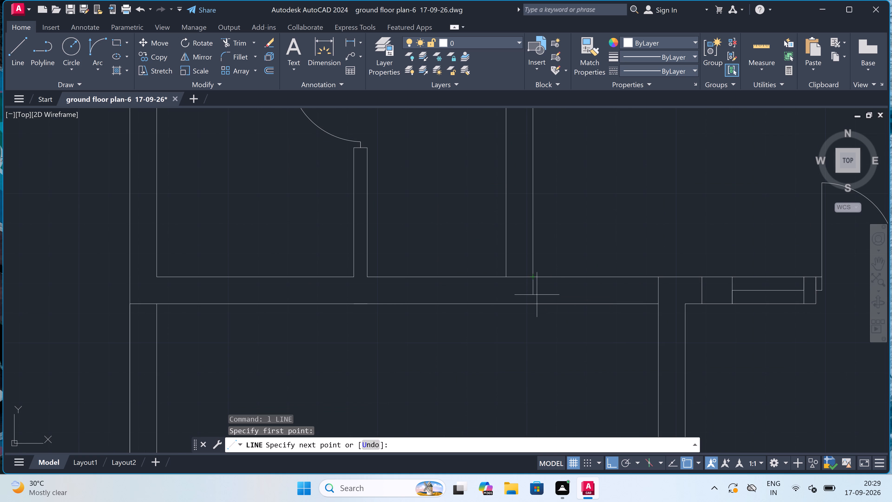
pyautogui.click(535, 305)
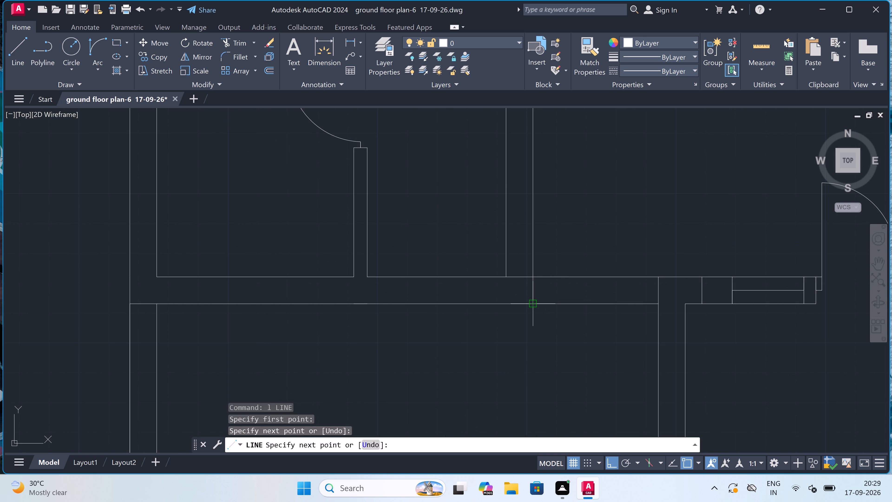
pyautogui.press('F8')
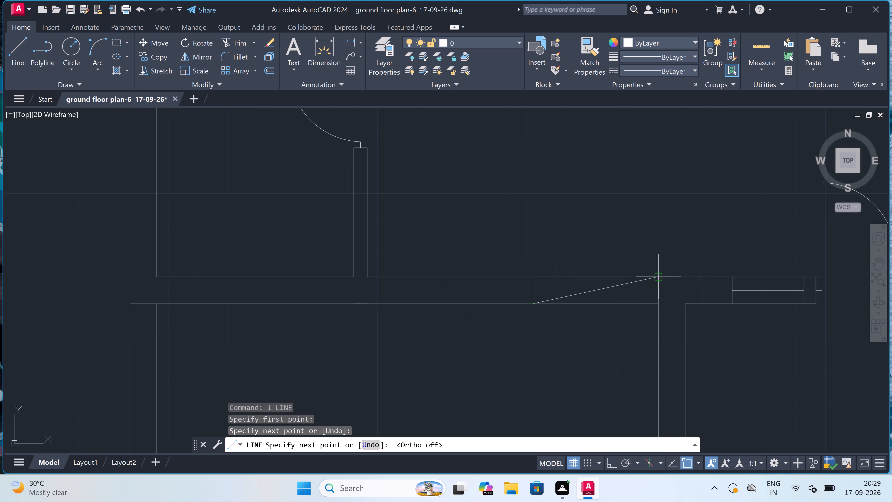
pyautogui.click(657, 279)
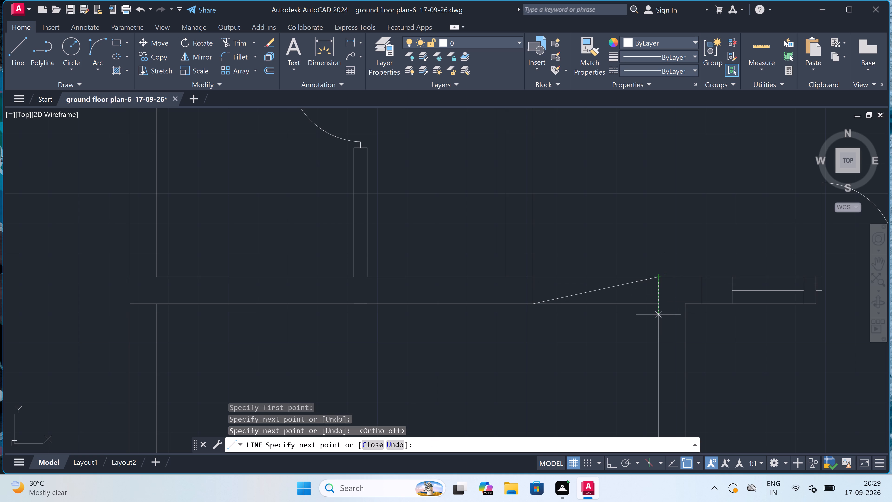
pyautogui.press('F8')
pyautogui.click(658, 307)
pyautogui.press('F8')
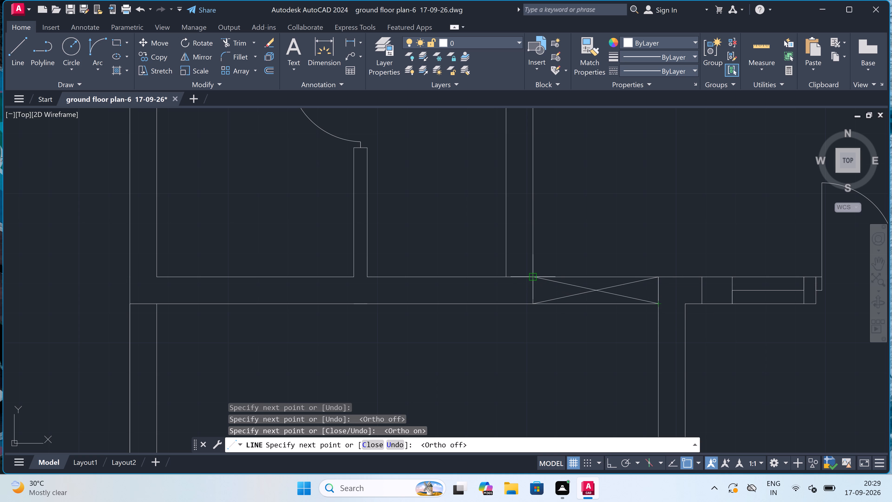
pyautogui.scroll(2, 535, 280)
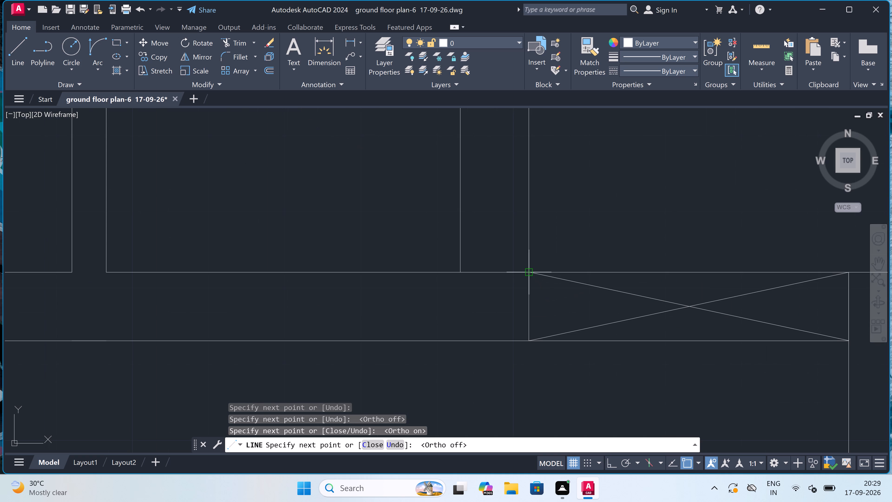
pyautogui.click(528, 273)
pyautogui.press('Escape')
pyautogui.scroll(-6, 528, 273)
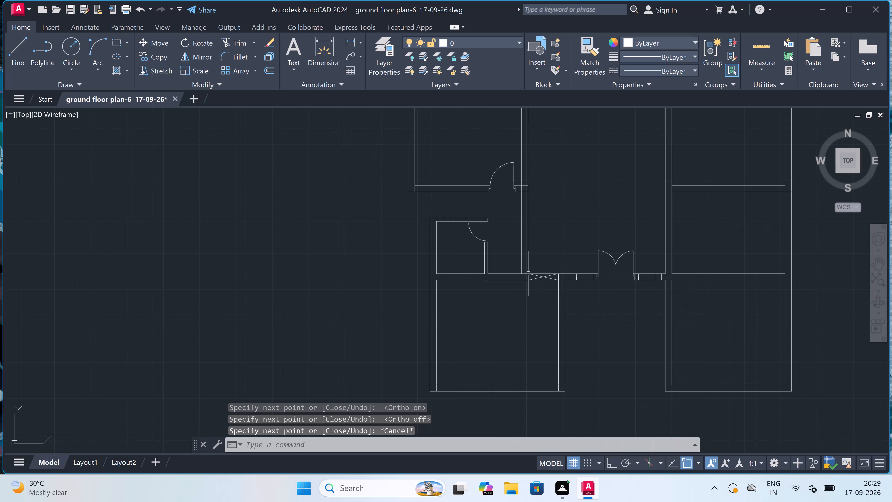
# Draw a line across the left middle room's outer wall near its upper end, with a 5' centre line running down from its midpoint.
pyautogui.scroll(-2, 528, 273)
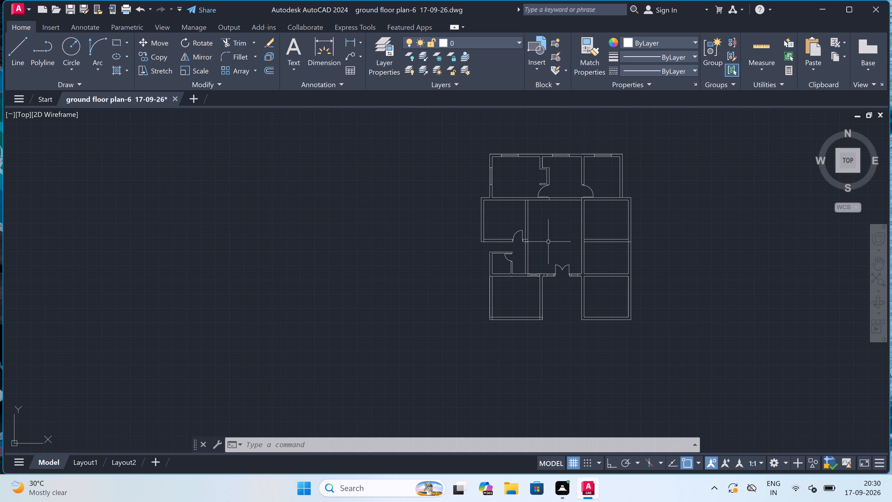
pyautogui.press('space')
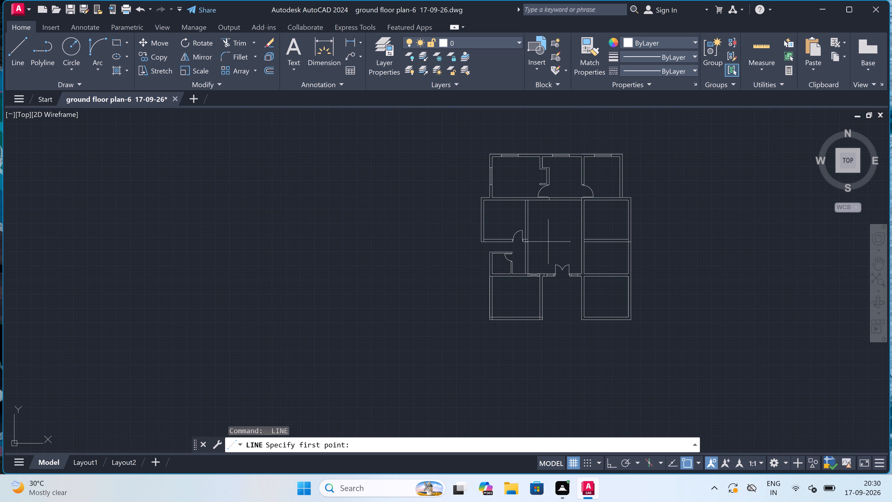
pyautogui.scroll(3, 478, 203)
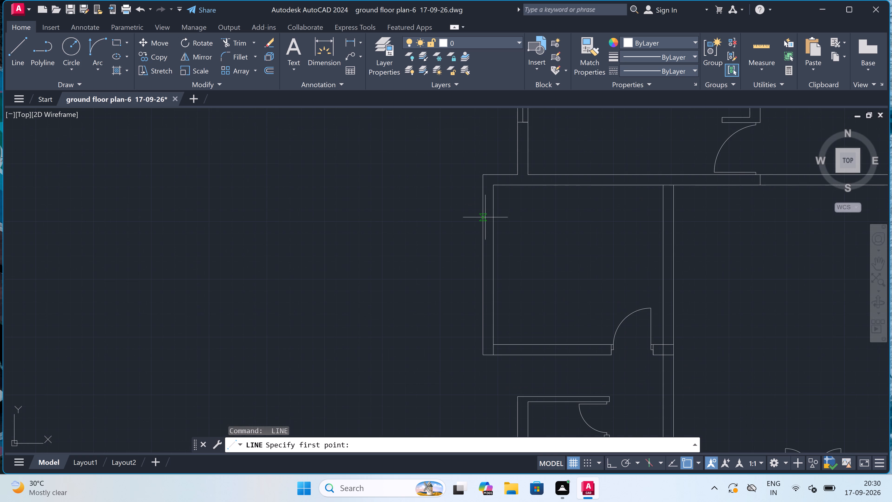
pyautogui.click(485, 217)
pyautogui.click(485, 221)
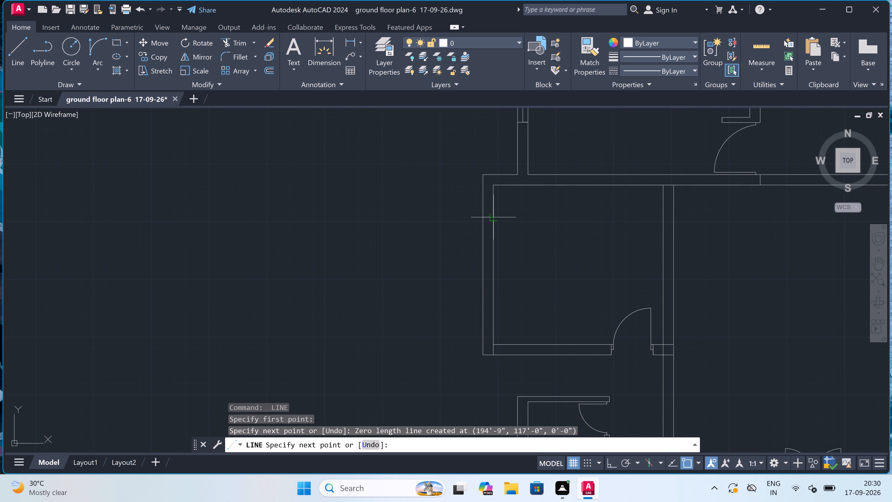
pyautogui.click(492, 221)
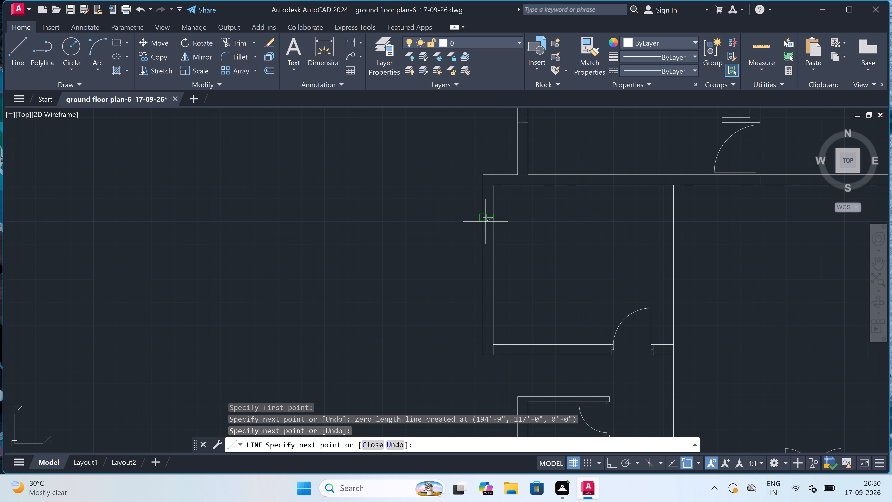
pyautogui.scroll(3, 486, 218)
pyautogui.press('F8')
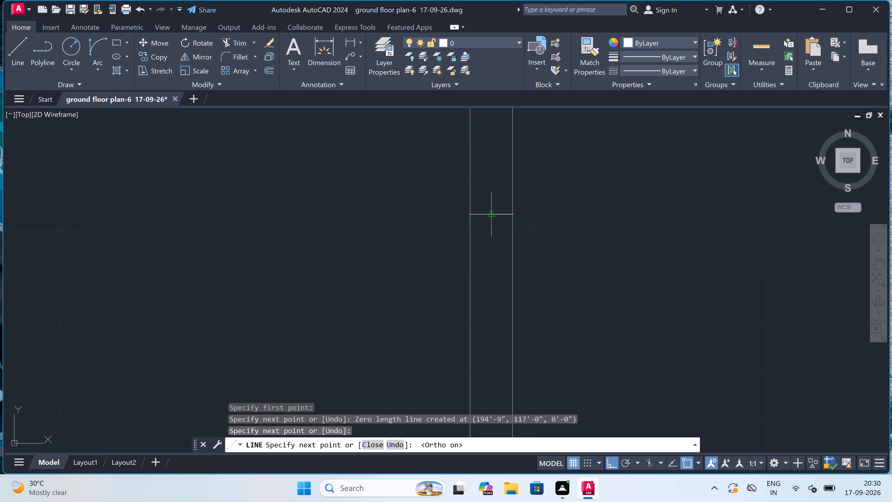
pyautogui.click(488, 213)
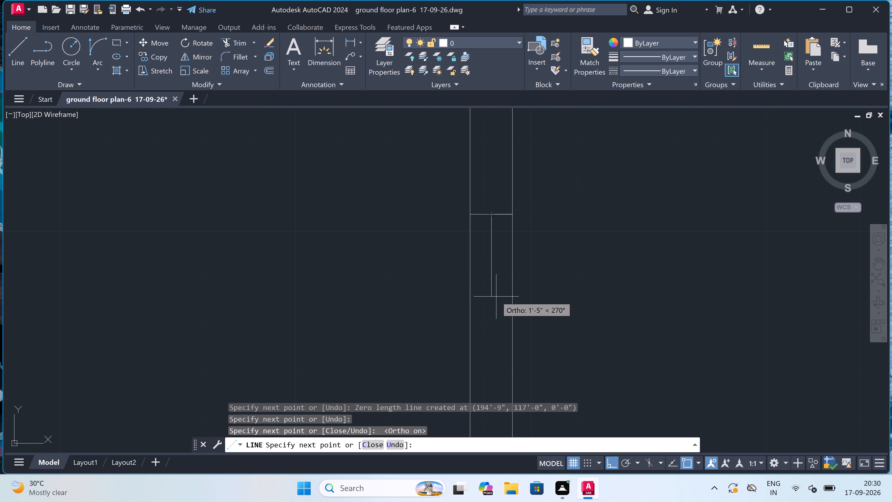
pyautogui.write("5'")
pyautogui.press('space')
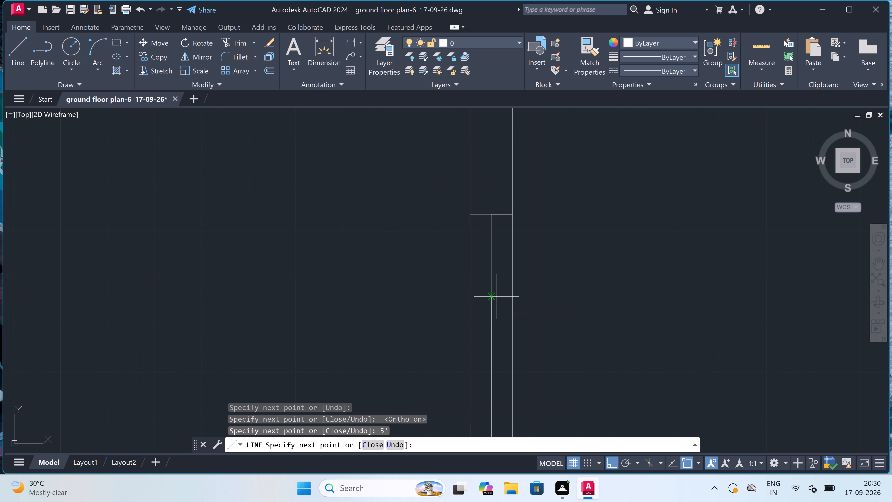
# Close the lower end of the window opening in the left middle room's outer wall with a line across both wall faces.
pyautogui.scroll(-6, 501, 295)
pyautogui.scroll(4, 503, 320)
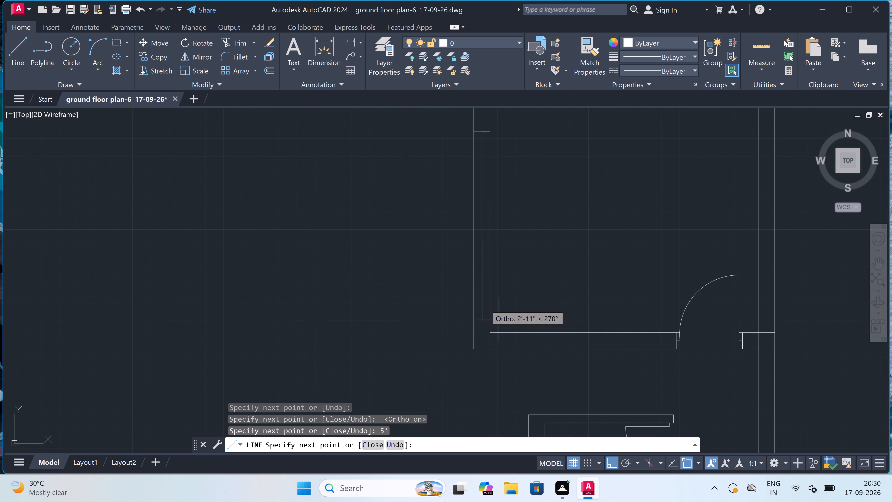
pyautogui.click(470, 243)
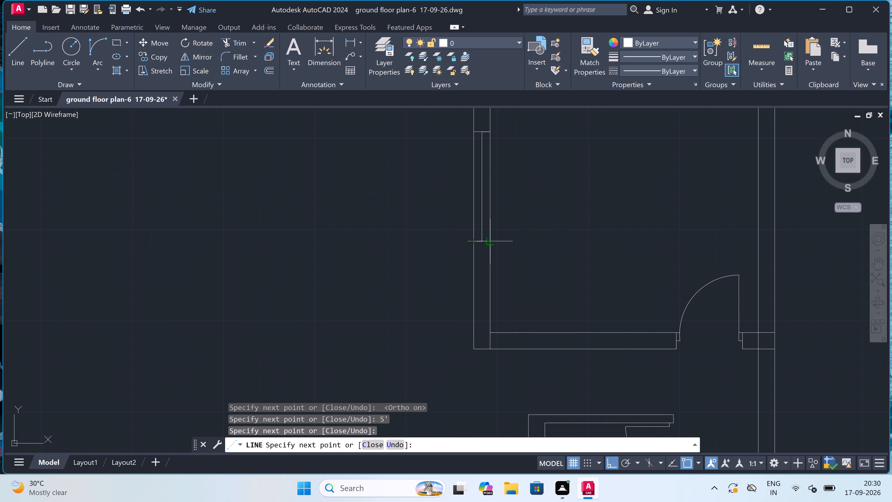
pyautogui.click(489, 243)
pyautogui.press('Escape')
pyautogui.scroll(-5, 461, 249)
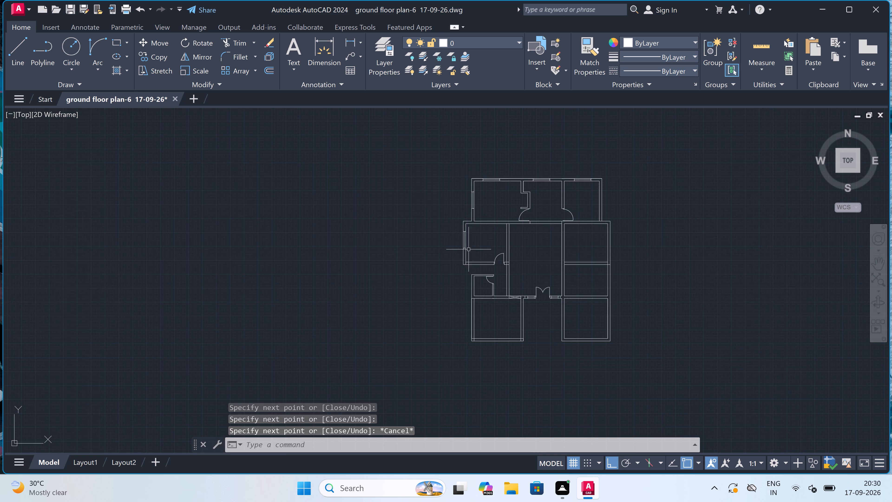
# Draw a line across the right middle room's outer wall near its upper end, with a 5' centre line running down from its midpoint.
pyautogui.scroll(3, 631, 223)
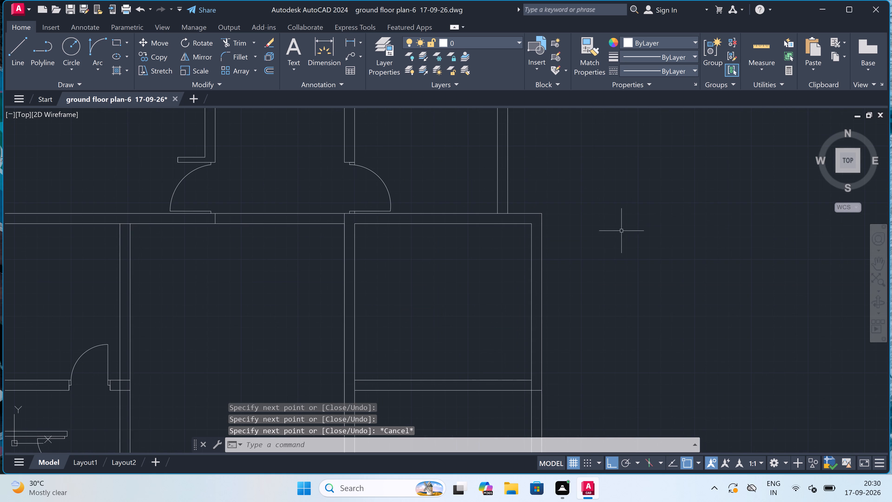
pyautogui.scroll(-2, 551, 245)
pyautogui.press('space')
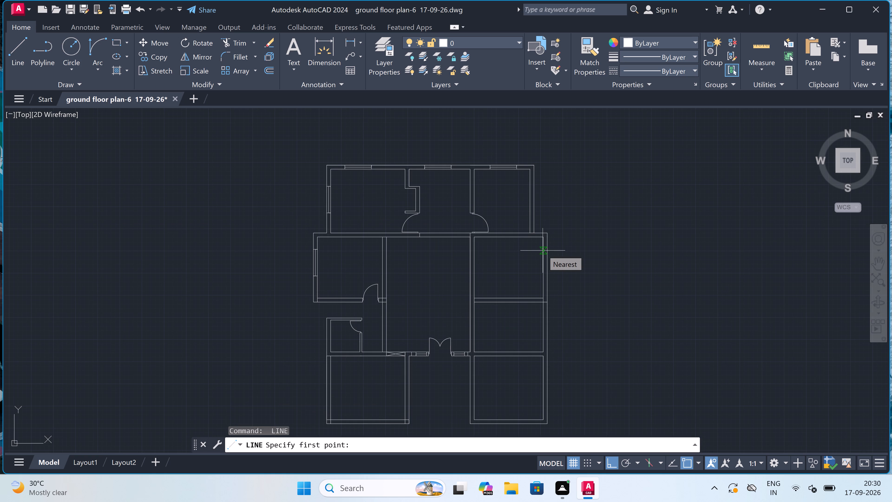
pyautogui.scroll(1, 543, 251)
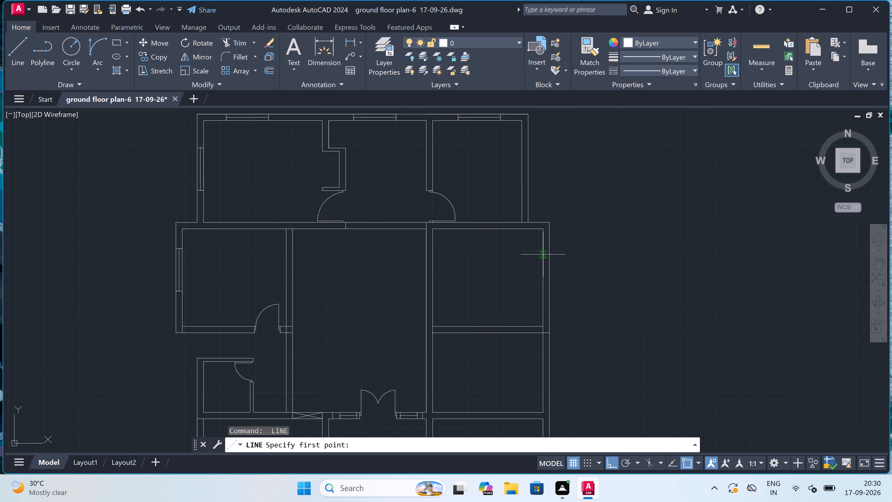
pyautogui.click(543, 254)
pyautogui.click(548, 254)
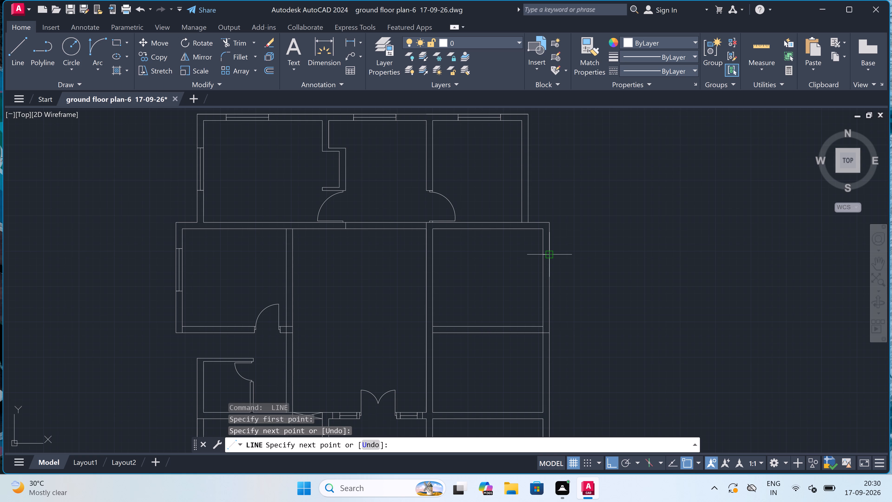
pyautogui.scroll(2, 547, 254)
pyautogui.moveTo(547, 254); pyautogui.dragTo(549, 258)
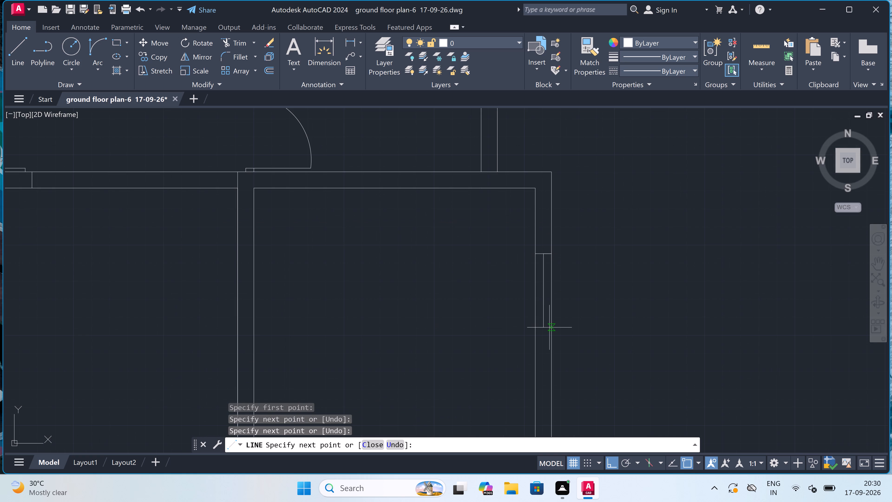
pyautogui.write("5'b")
pyautogui.press('BackSpace')
pyautogui.press('space')
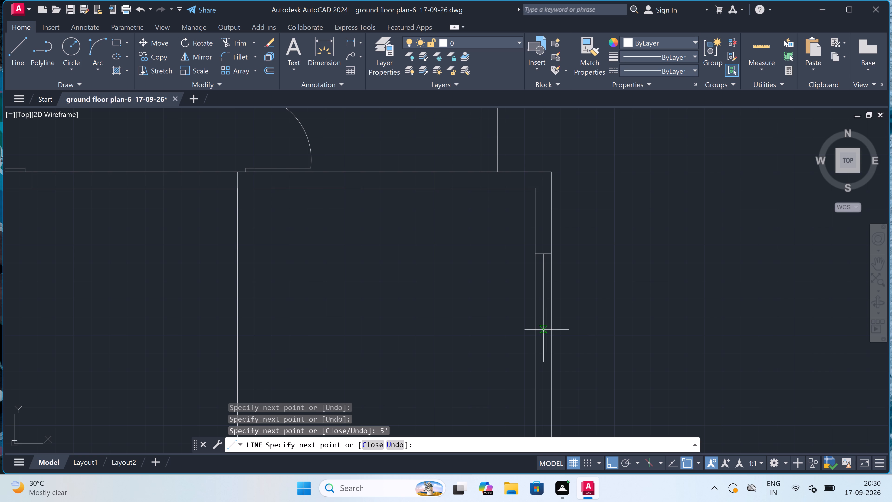
# Close the lower end of the window opening in the right middle room's outer wall with a line across both wall faces.
pyautogui.scroll(-2, 546, 330)
pyautogui.scroll(3, 543, 336)
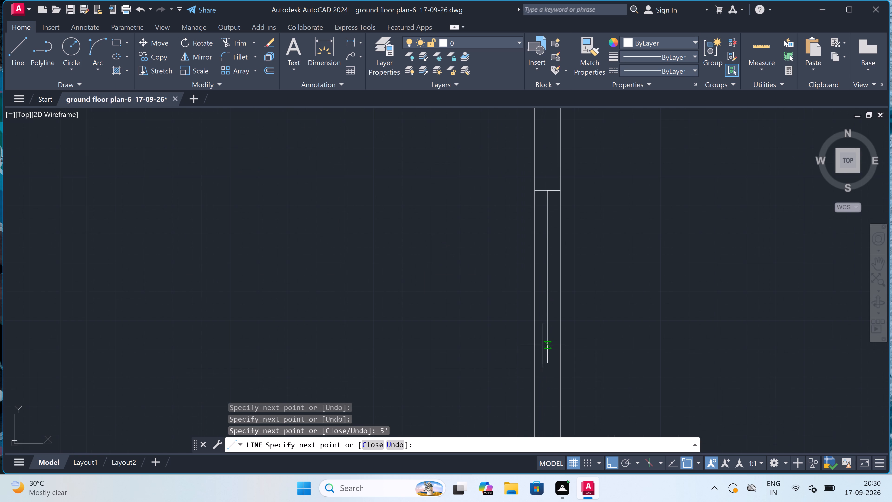
pyautogui.click(536, 360)
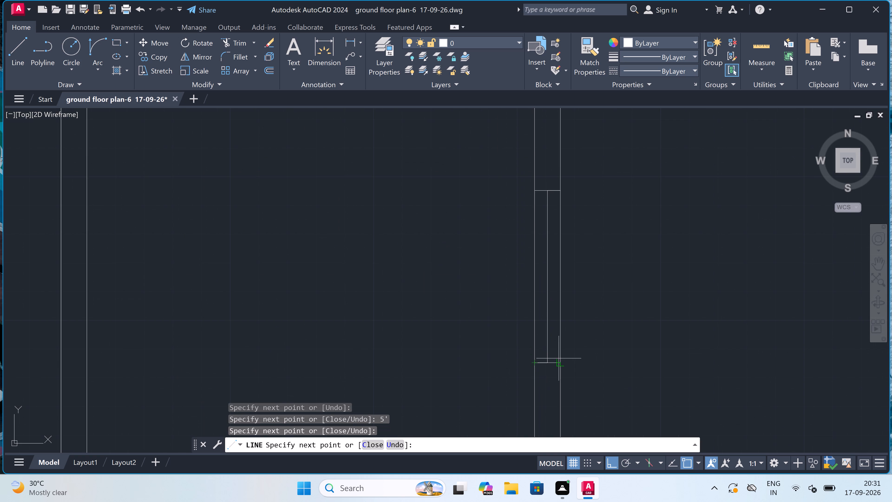
pyautogui.click(560, 363)
pyautogui.press('Escape')
pyautogui.scroll(-3, 560, 352)
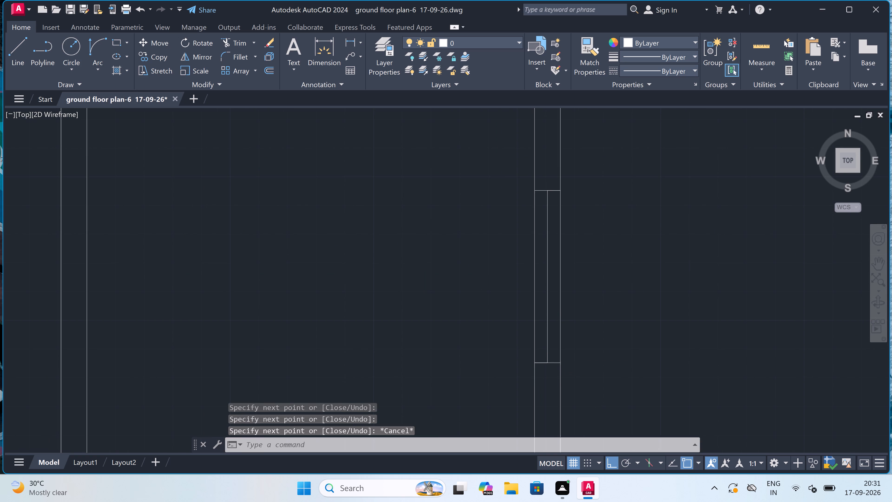
# Trim the inner outer-wall line crossing the junction with the right middle room's bottom partition.
pyautogui.scroll(-2, 560, 352)
pyautogui.scroll(4, 555, 366)
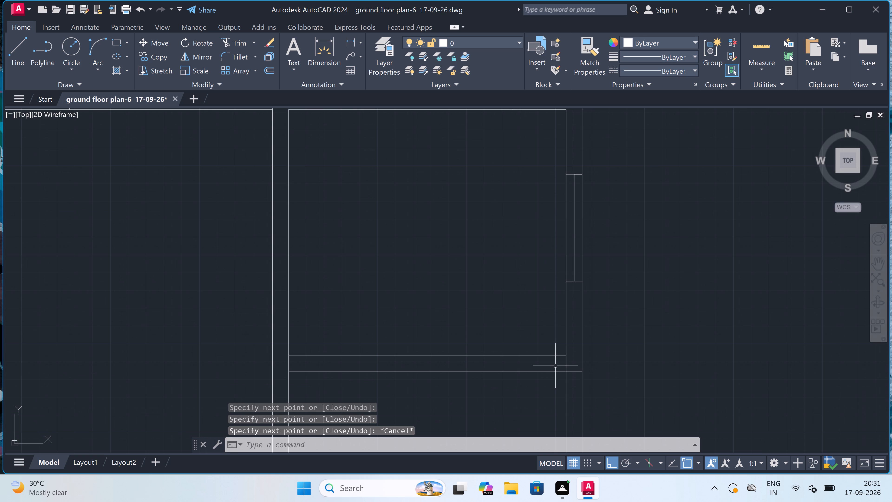
pyautogui.write('tr')
pyautogui.press('space')
pyautogui.moveTo(562, 367); pyautogui.dragTo(568, 365)
pyautogui.click(575, 361)
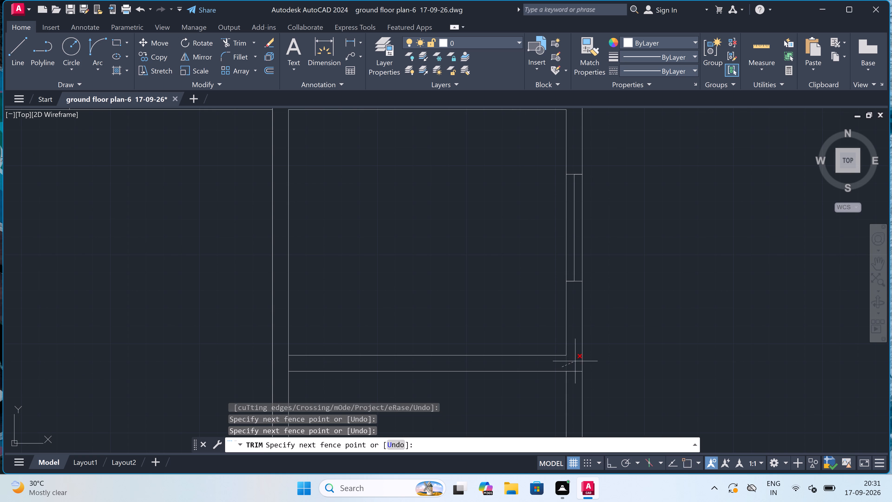
pyautogui.scroll(-4, 574, 360)
pyautogui.scroll(2, 574, 366)
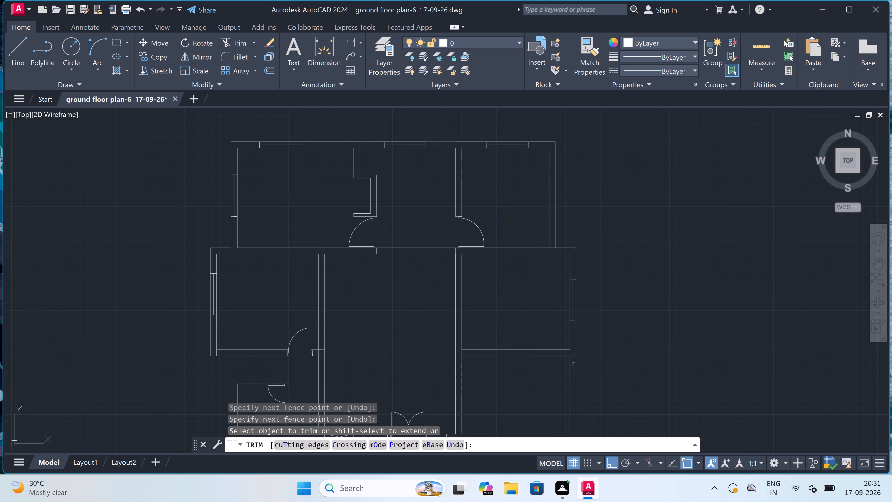
pyautogui.scroll(-4, 572, 360)
pyautogui.scroll(4, 561, 373)
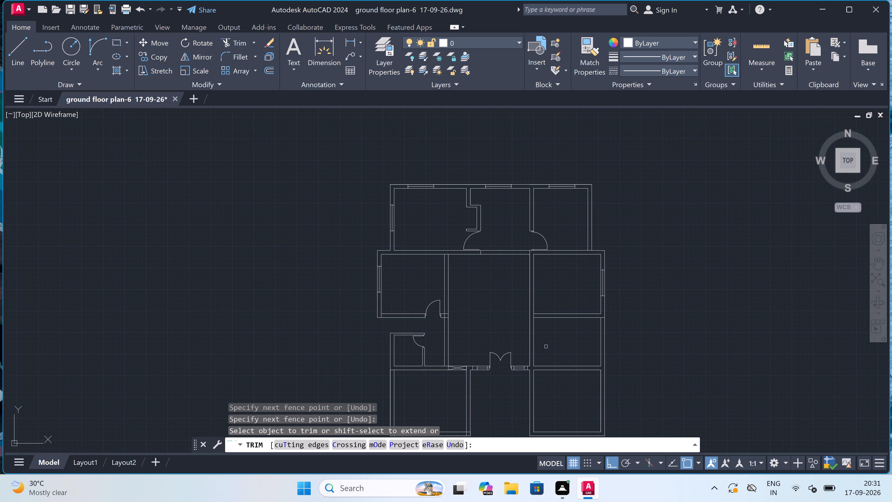
pyautogui.scroll(1, 546, 347)
pyautogui.press('Escape')
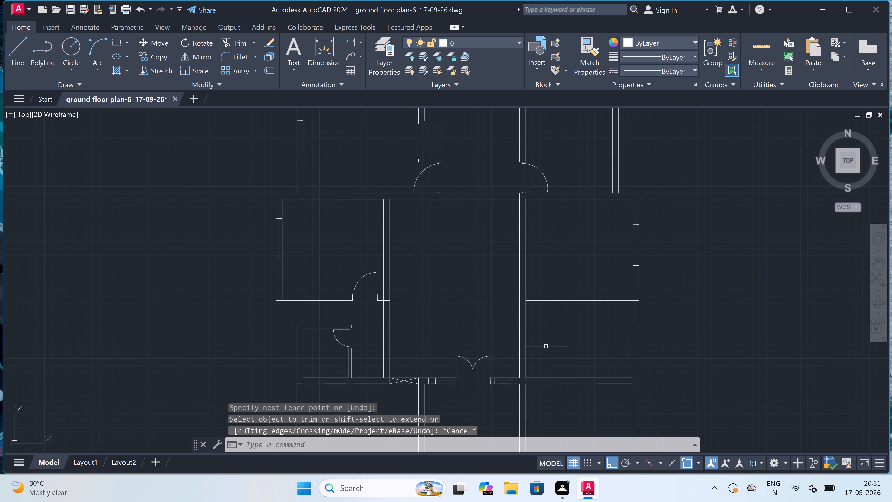
# Draw a vertical line beside the hall's right wall, from the right middle room's bottom partition down through the right bay's top wall.
pyautogui.write('l')
pyautogui.press('space')
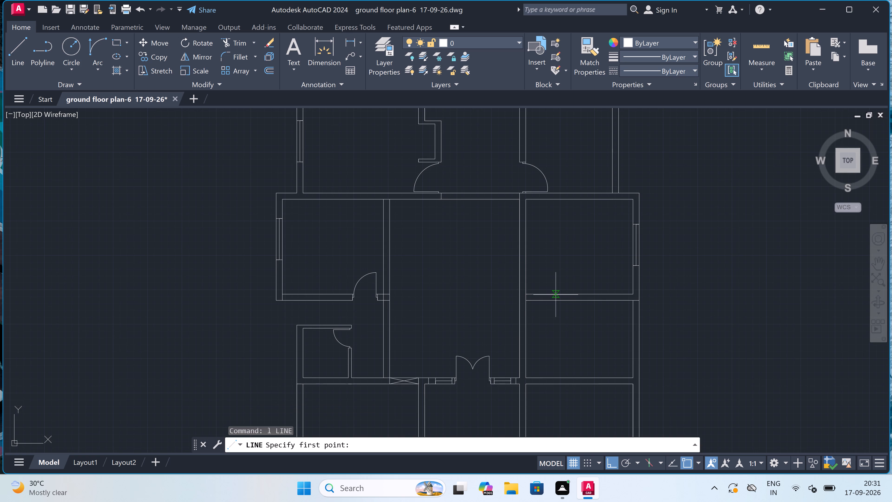
pyautogui.scroll(3, 550, 294)
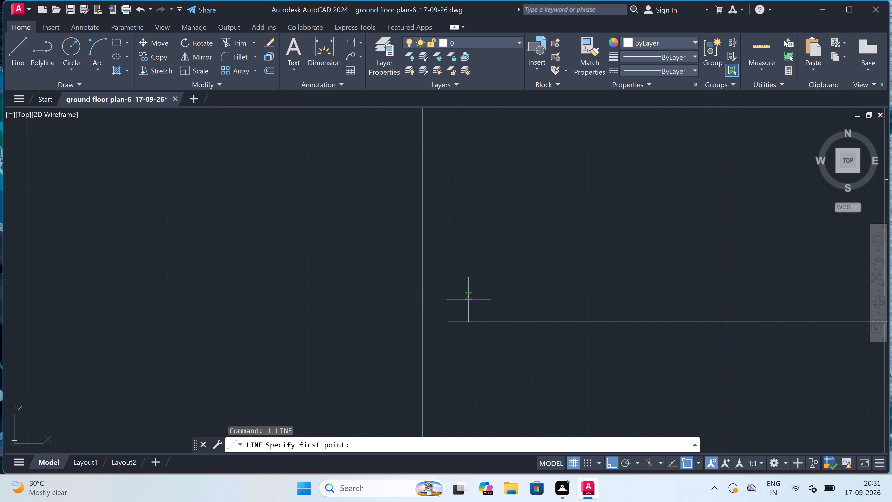
pyautogui.click(468, 295)
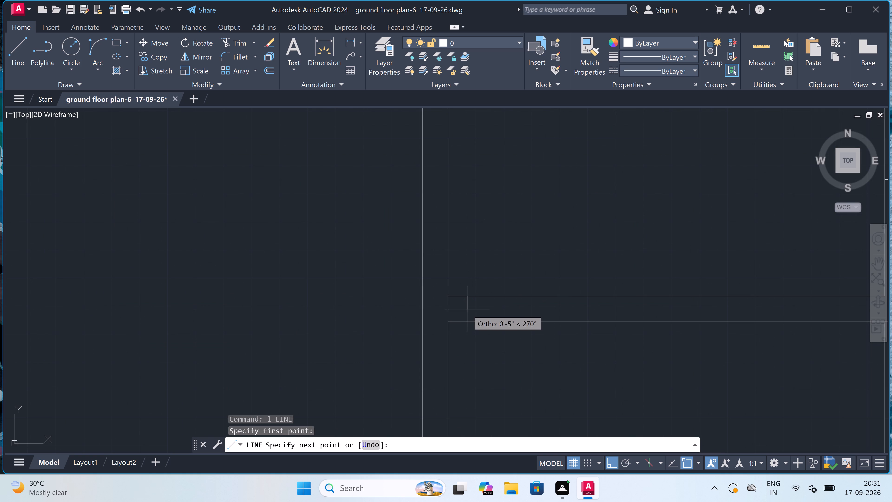
pyautogui.click(470, 318)
pyautogui.scroll(-2, 470, 318)
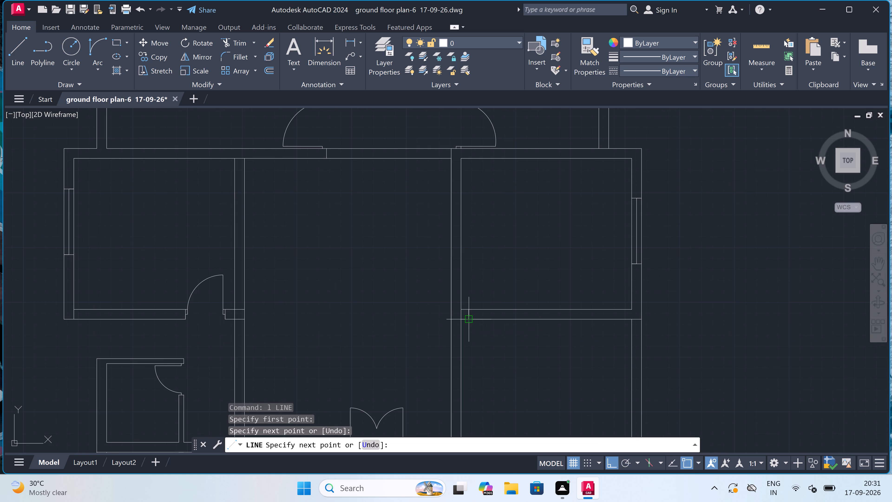
pyautogui.scroll(-2, 470, 318)
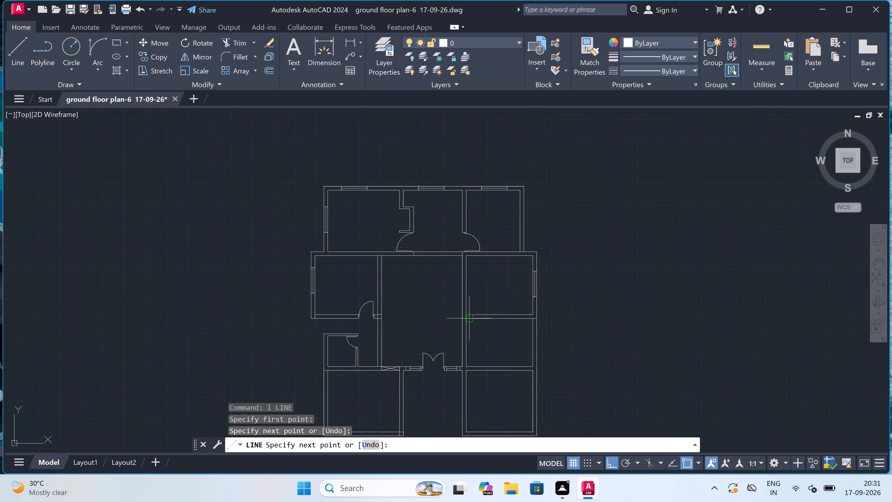
pyautogui.scroll(4, 473, 370)
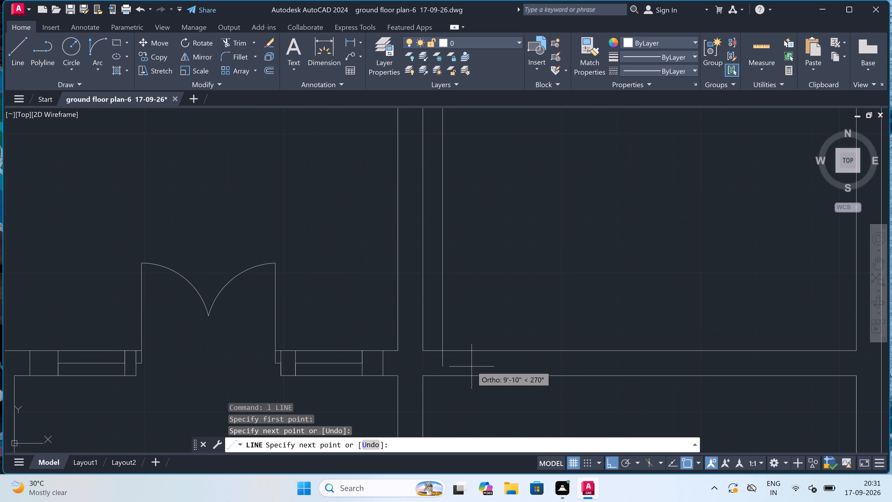
pyautogui.click(444, 375)
pyautogui.press('Escape')
# Draw a short line across the right bay's top wall where it meets the hall's right wall.
pyautogui.press('space')
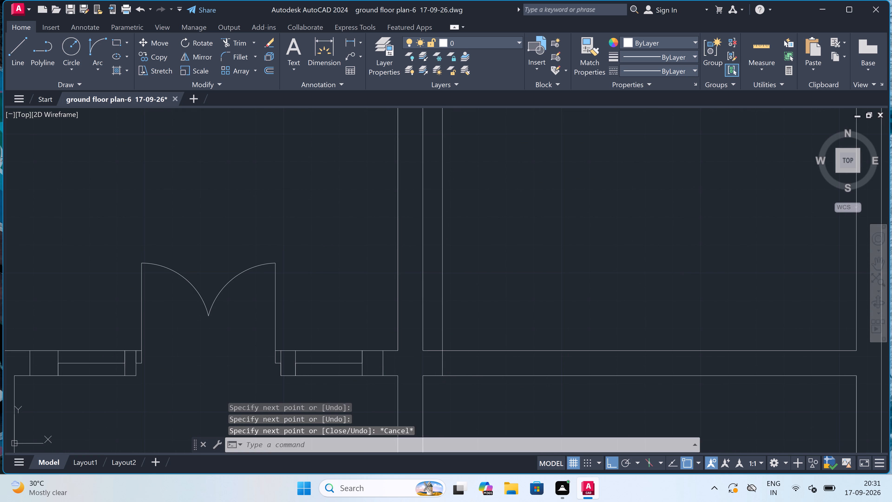
pyautogui.click(426, 350)
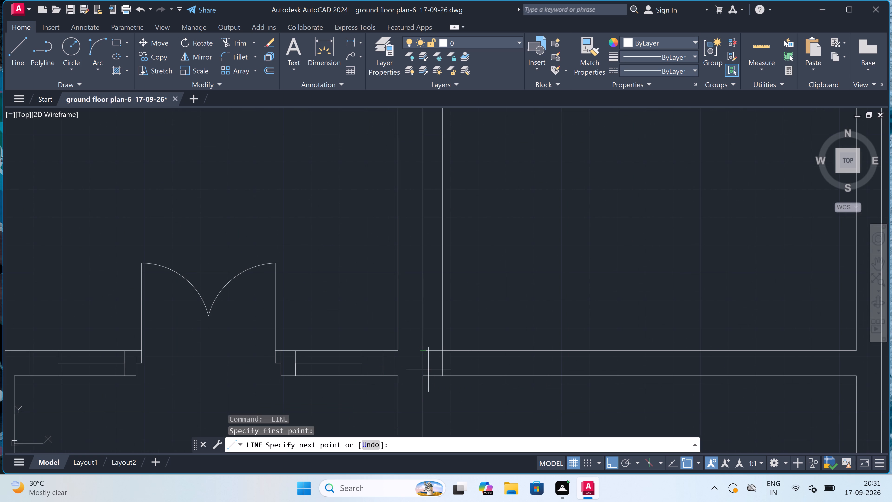
pyautogui.click(423, 378)
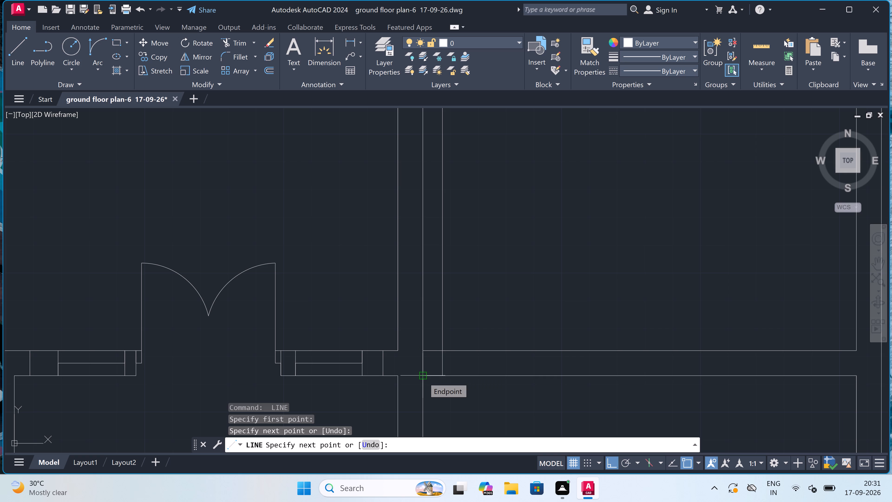
pyautogui.press('Escape')
# From the left jamb's midpoint in the right bay's top wall, draw a 2" line rightward and a 3' door leaf downward.
pyautogui.press('space')
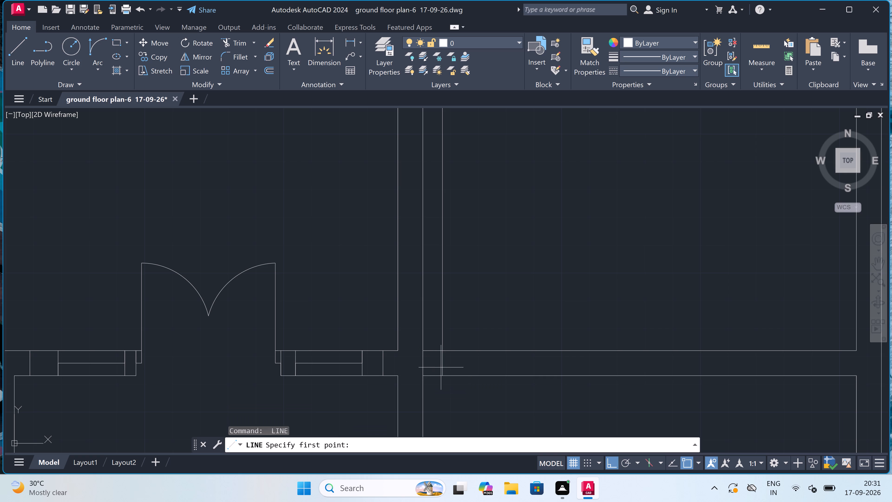
pyautogui.moveTo(442, 364); pyautogui.dragTo(445, 364)
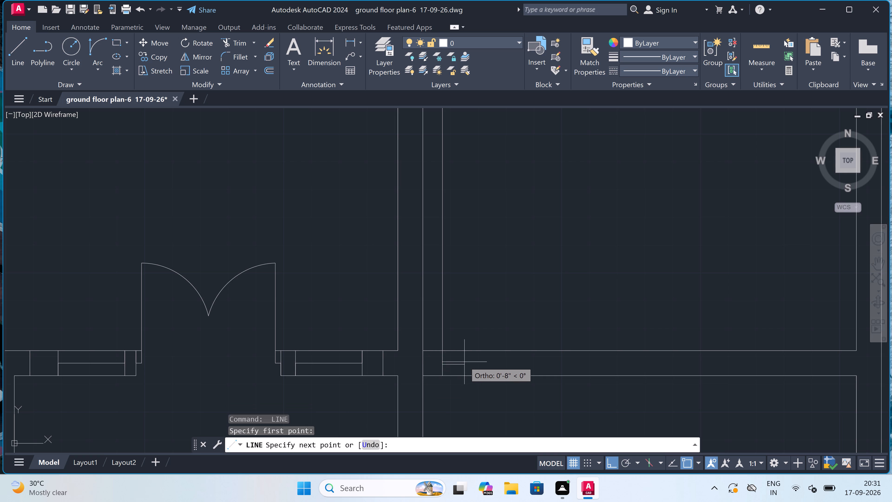
pyautogui.press('2')
pyautogui.hotkey('shift', '"')
pyautogui.press('space')
pyautogui.scroll(-4, 465, 362)
pyautogui.scroll(3, 463, 382)
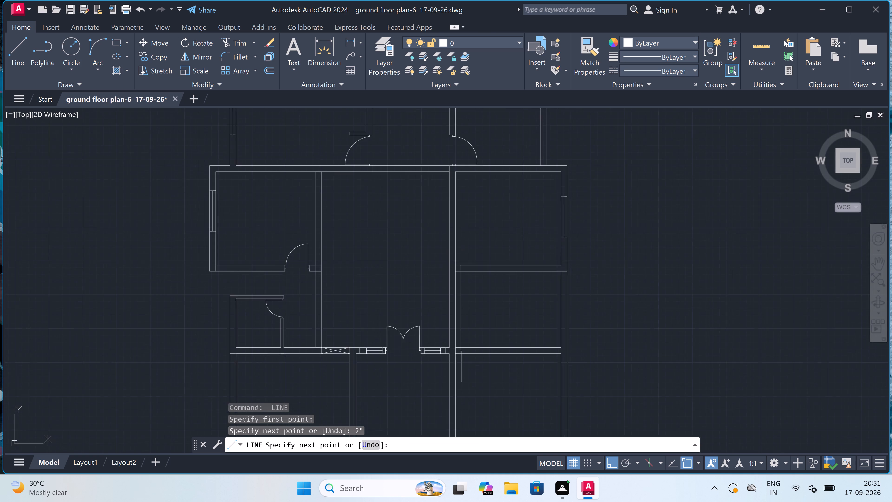
pyautogui.scroll(1, 463, 382)
pyautogui.write("3'")
pyautogui.press('space')
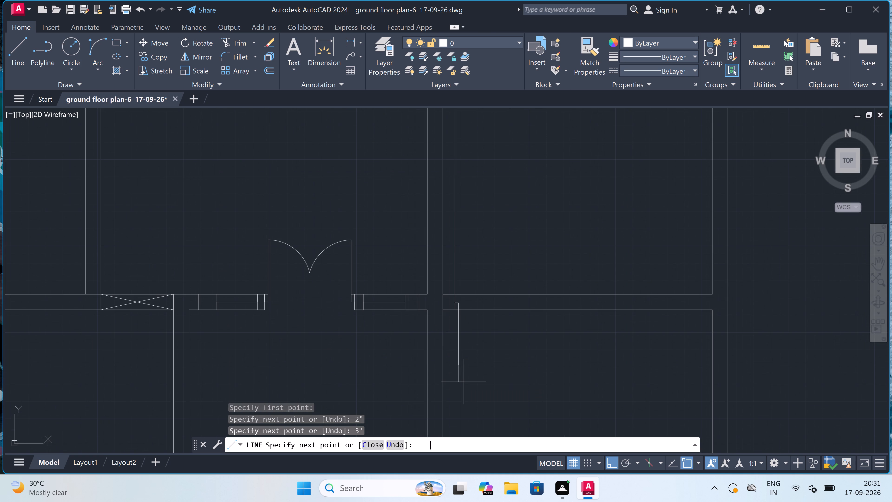
pyautogui.press('Escape')
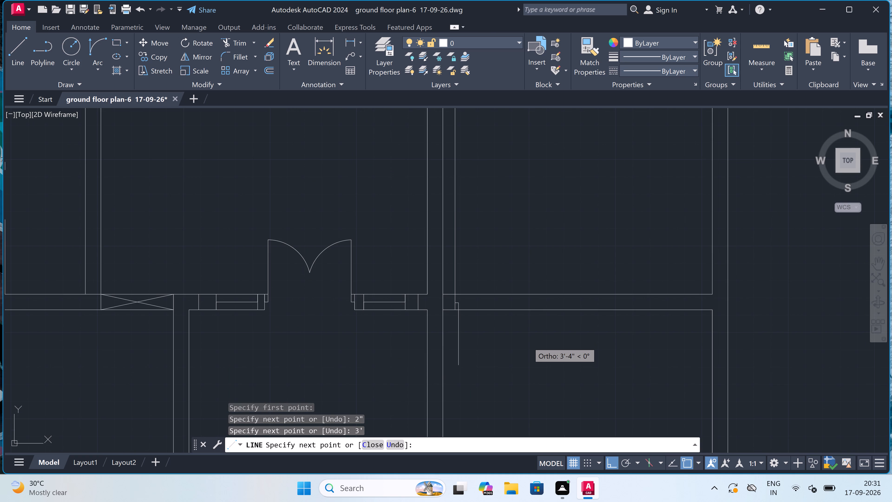
# Draw the door's right jamb across the right bay's top wall, with a 2" stub leftward from its midpoint.
pyautogui.press('space')
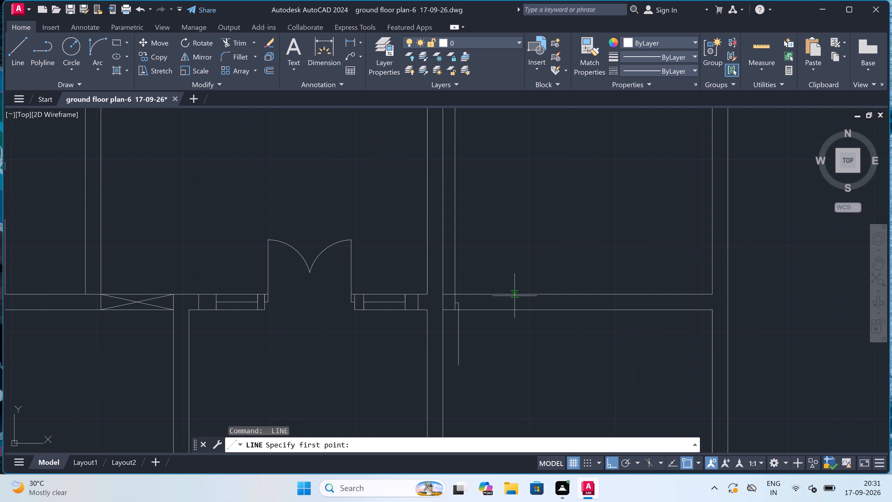
pyautogui.moveTo(515, 296); pyautogui.dragTo(515, 299)
pyautogui.click(514, 307)
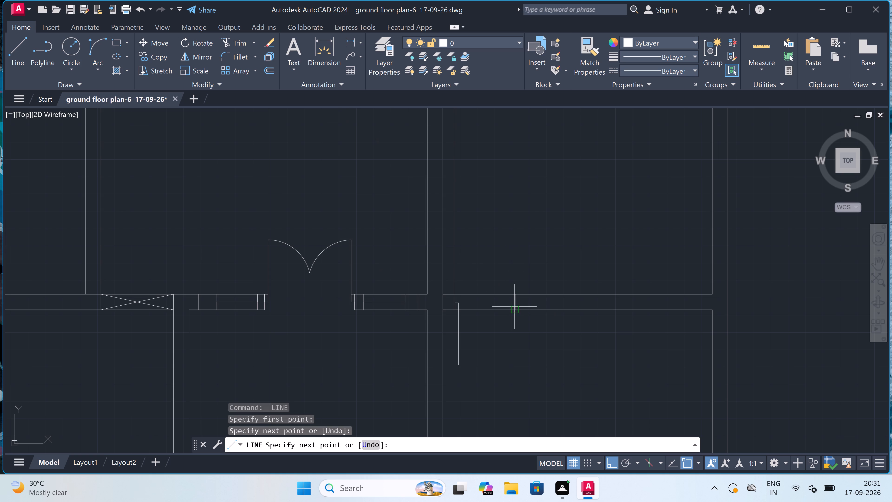
pyautogui.click(512, 301)
pyautogui.write('2"')
pyautogui.press('space')
pyautogui.press('Escape')
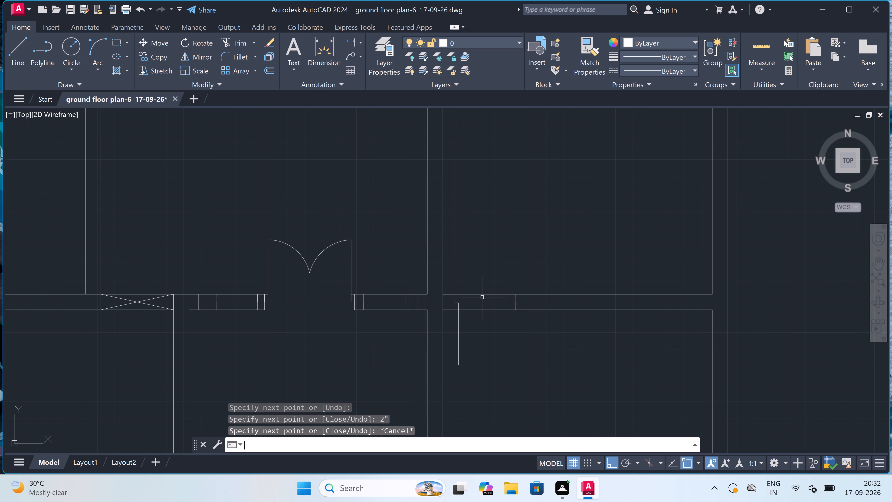
# Draw a matching right jamb across the right middle room's bottom partition, aligned with the jamb below, with a 2" stub leftward from its midpoint.
pyautogui.scroll(-2, 486, 299)
pyautogui.press('space')
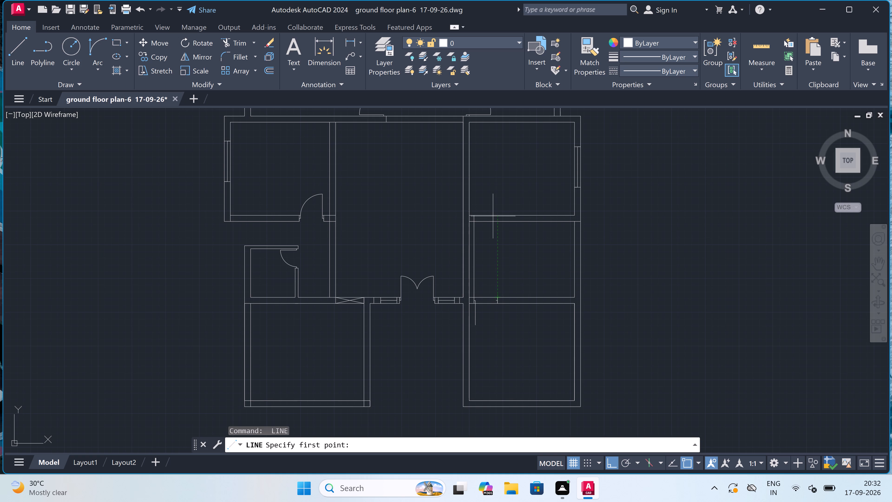
pyautogui.scroll(1, 494, 216)
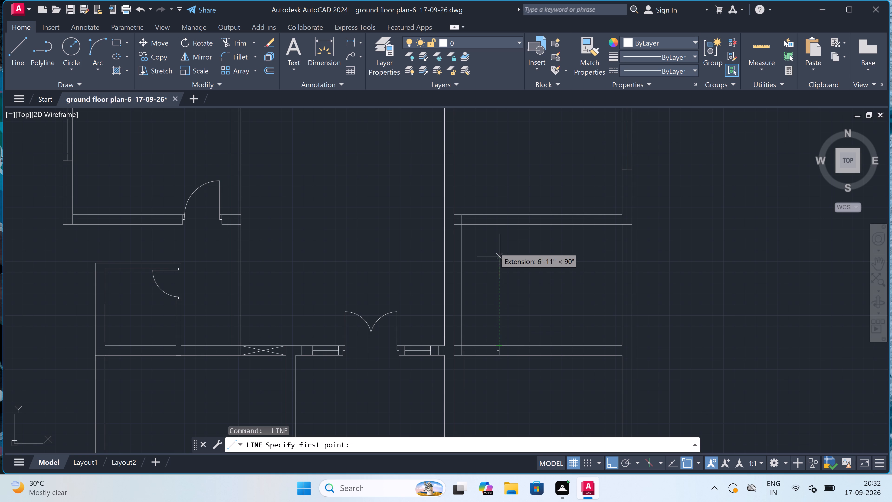
pyautogui.click(497, 225)
pyautogui.scroll(2, 496, 218)
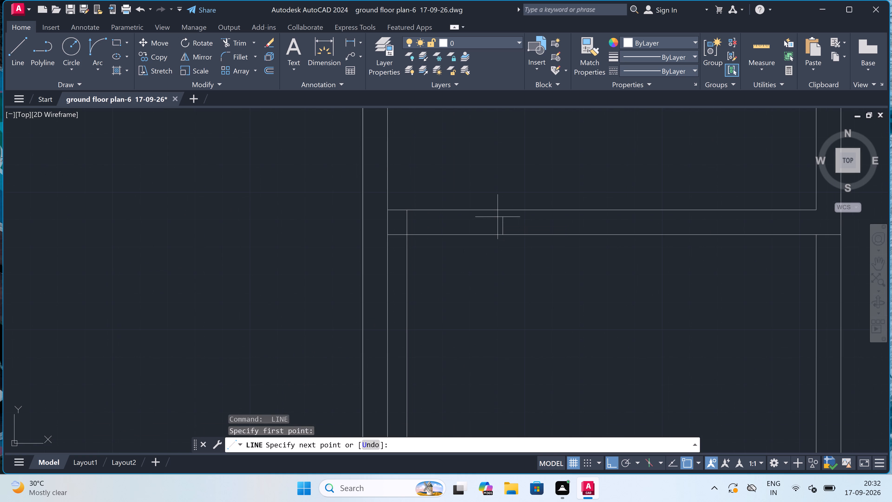
pyautogui.click(502, 209)
pyautogui.click(500, 220)
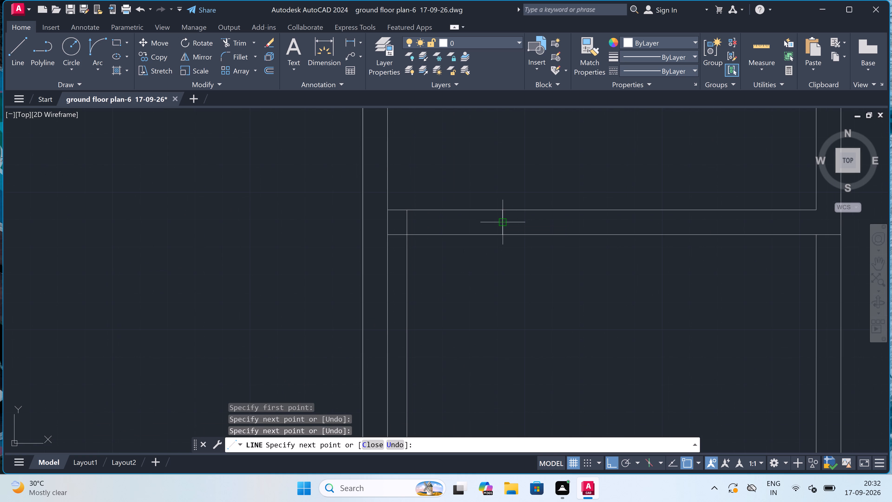
pyautogui.write('2"')
pyautogui.press('space')
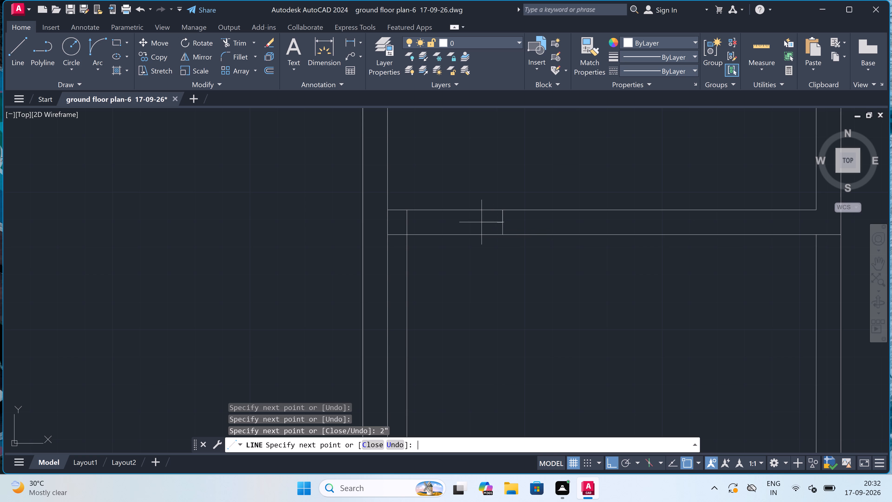
pyautogui.press('Escape')
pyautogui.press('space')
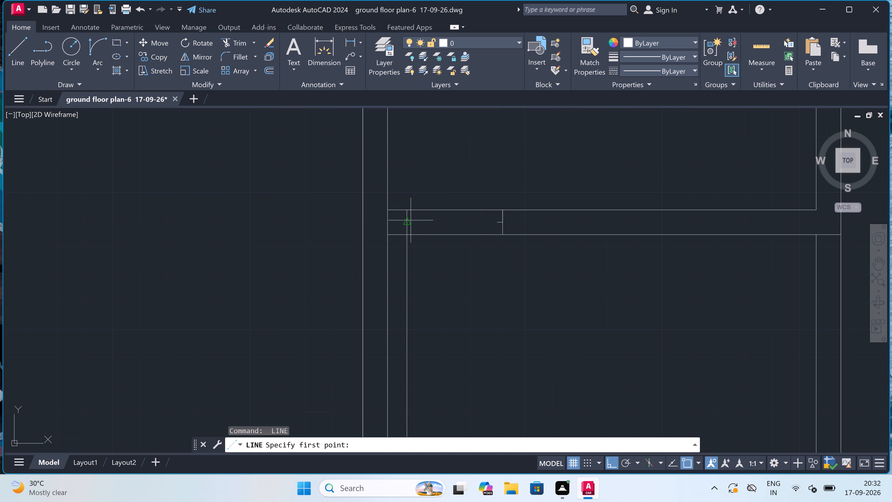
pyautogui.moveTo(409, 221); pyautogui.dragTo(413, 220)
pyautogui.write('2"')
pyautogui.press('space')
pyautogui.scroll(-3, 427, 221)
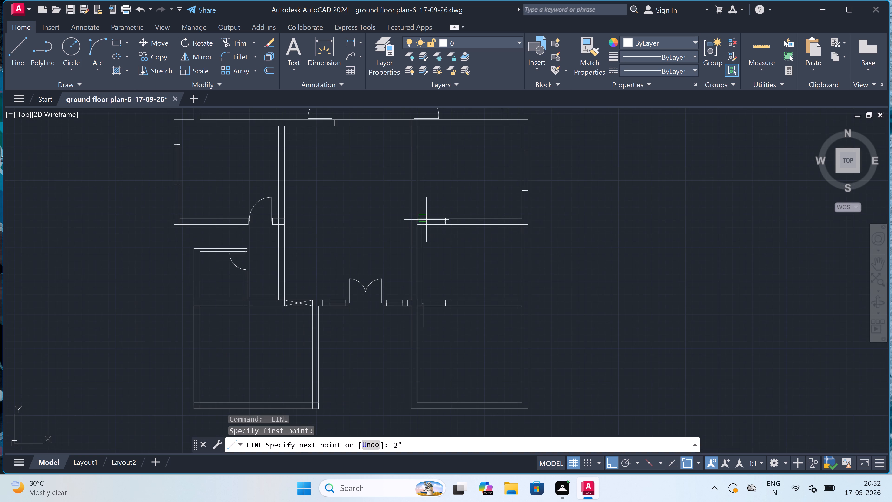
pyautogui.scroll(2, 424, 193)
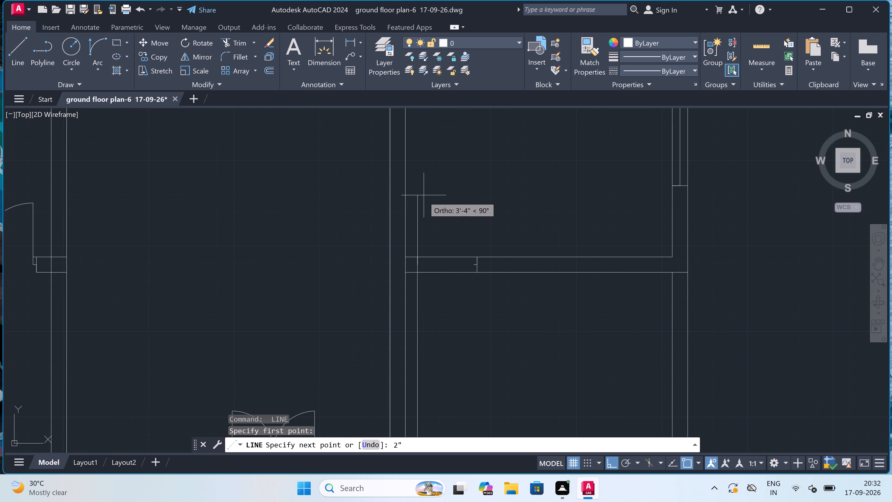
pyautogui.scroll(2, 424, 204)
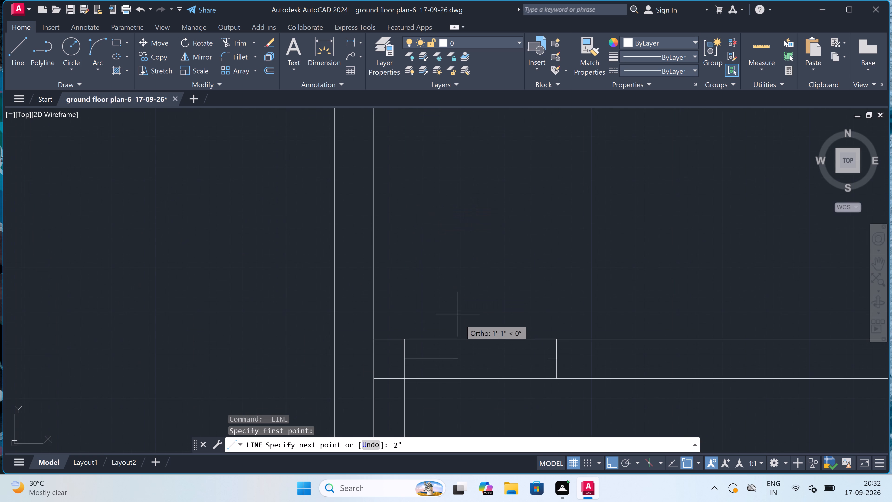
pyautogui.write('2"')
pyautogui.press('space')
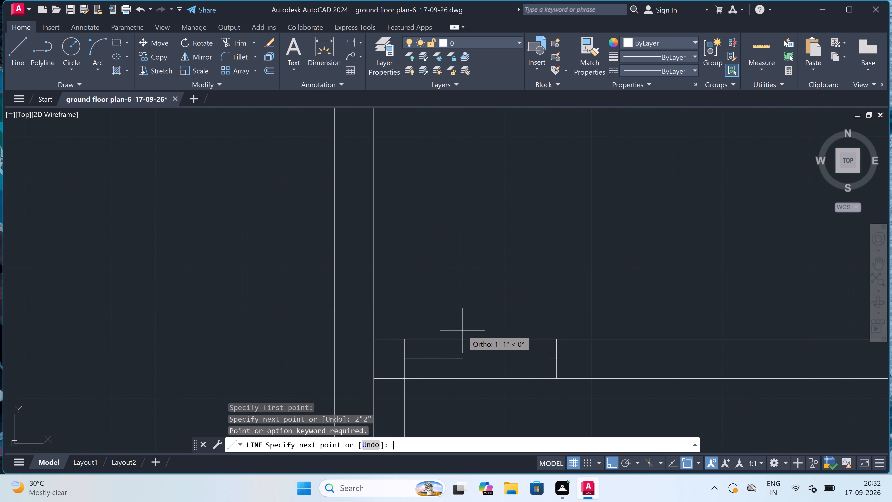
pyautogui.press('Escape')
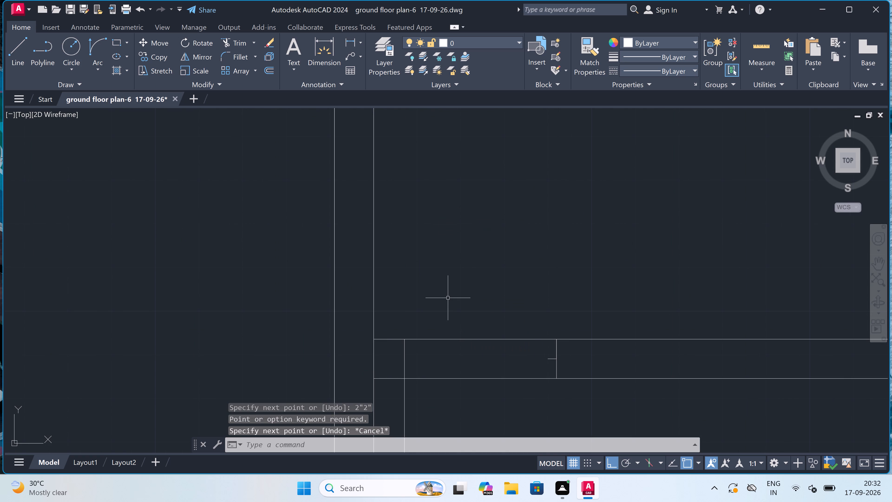
# From the left jamb's midpoint in the right middle room's bottom partition, draw a 2" line rightward and a 3' door leaf upward.
pyautogui.press('l')
pyautogui.press('space')
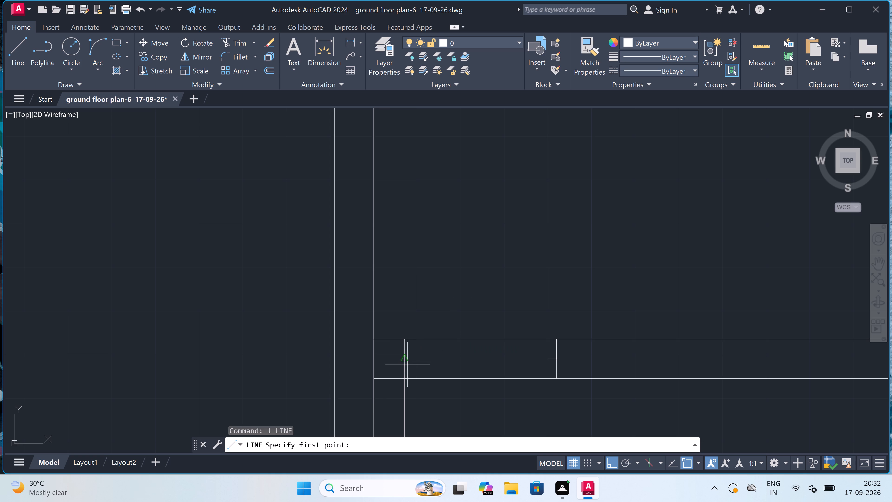
pyautogui.moveTo(407, 357); pyautogui.dragTo(410, 357)
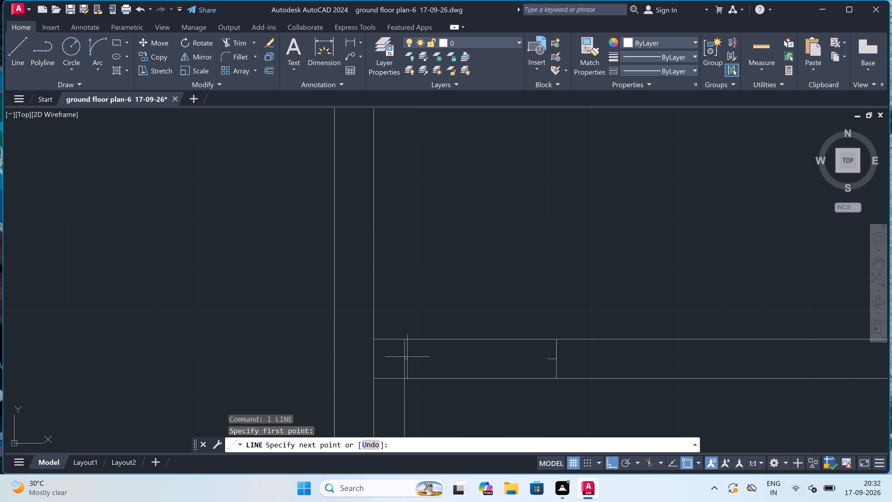
pyautogui.write('2"')
pyautogui.press('space')
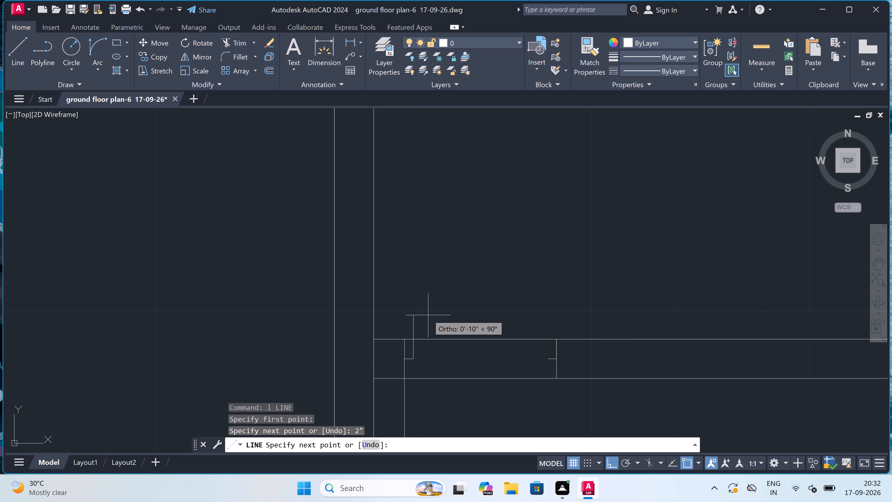
pyautogui.write("3'")
pyautogui.press('space')
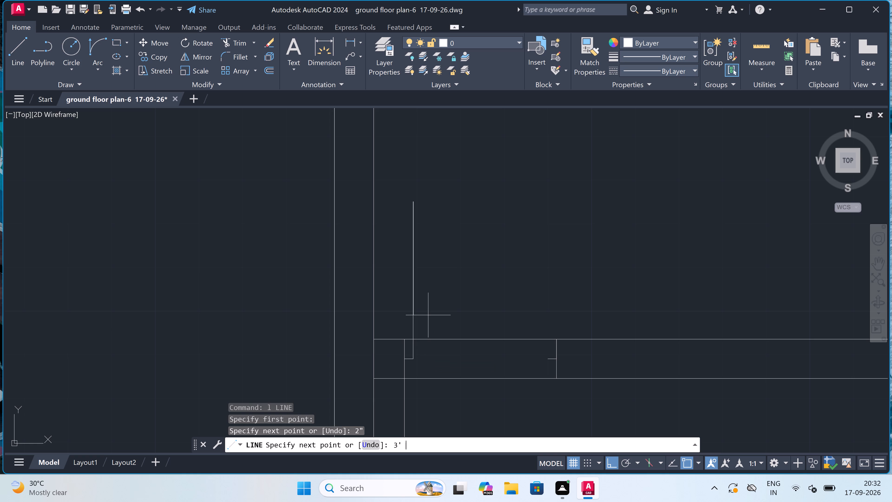
pyautogui.press('Escape')
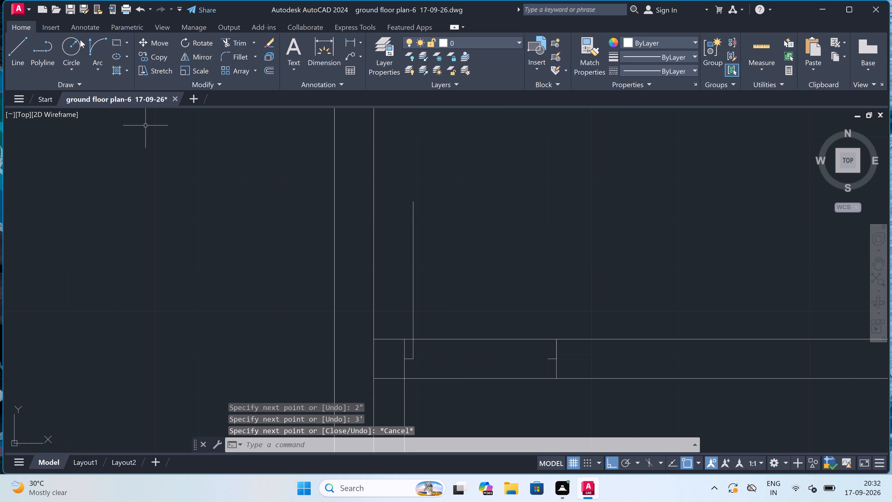
# Draw the door-swing arc from the upper end of the right middle room's 3' leaf to the right jamb's 2" stub, starting tangent horizontally.
pyautogui.click(88, 43)
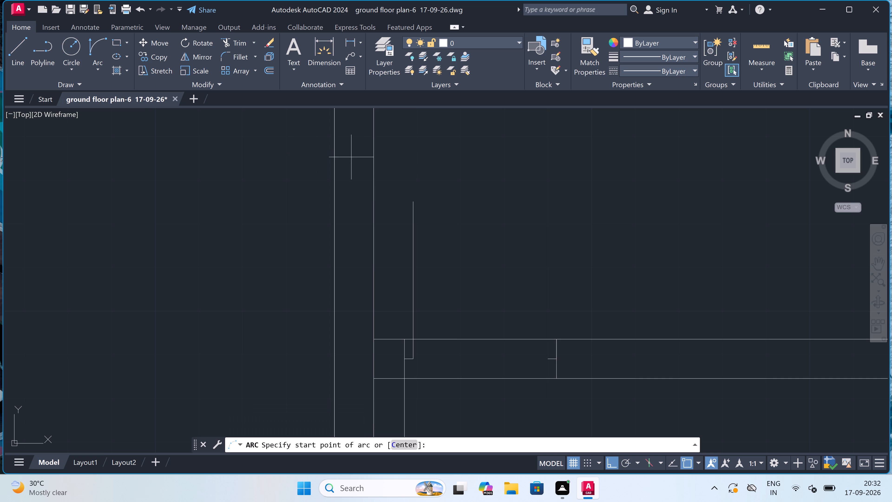
pyautogui.moveTo(413, 201); pyautogui.dragTo(416, 204)
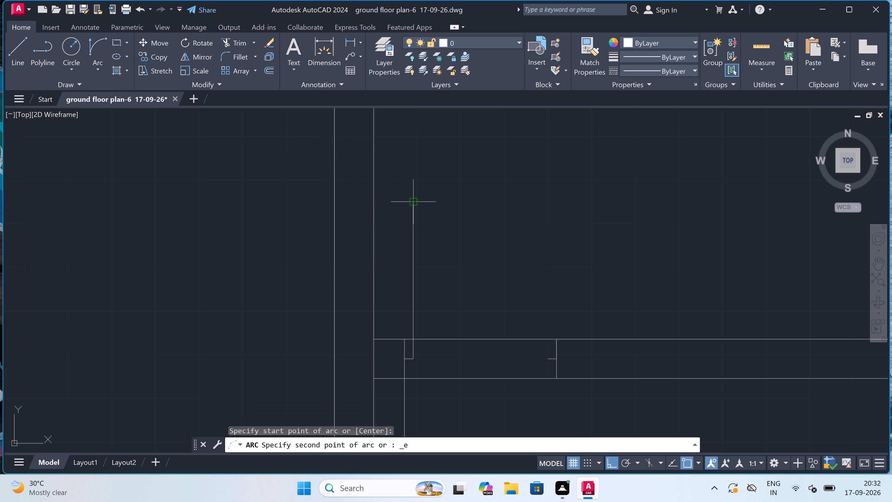
pyautogui.scroll(2, 549, 356)
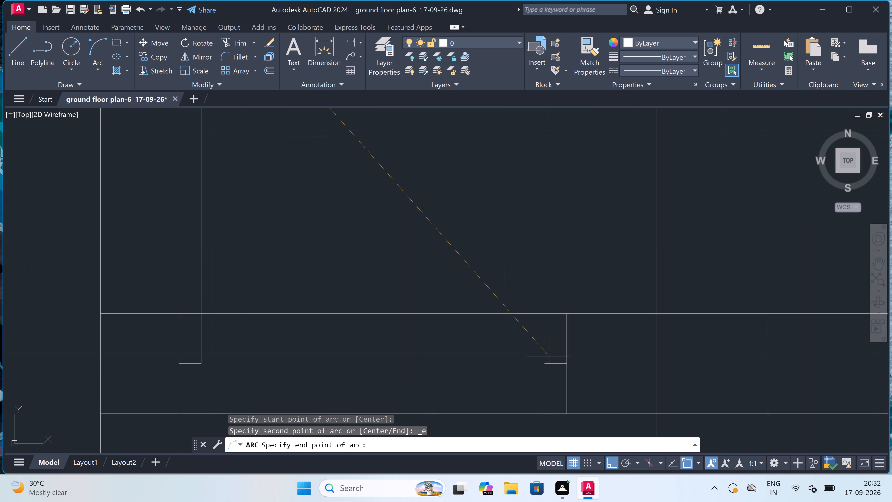
pyautogui.click(546, 366)
pyautogui.click(566, 260)
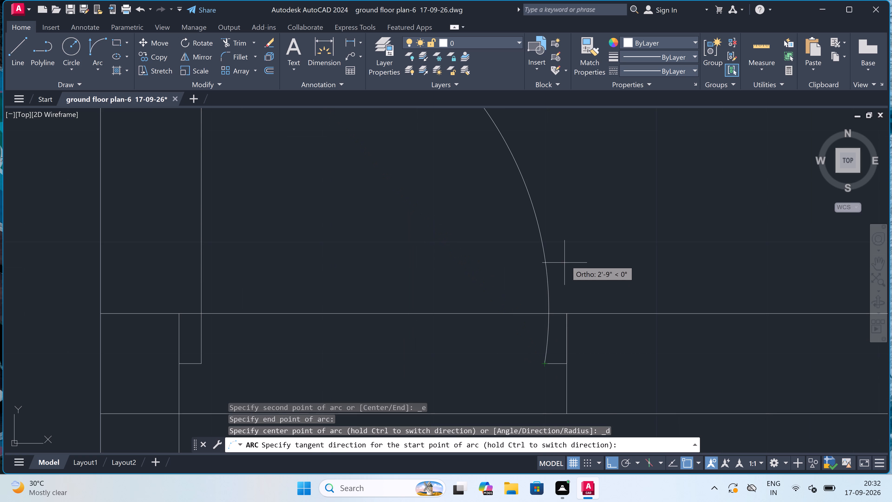
# Draw a three-point arc from the lower door leaf's bottom end through the right jamb's stub, ending freehand above the wall.
pyautogui.scroll(-10, 529, 248)
pyautogui.scroll(3, 525, 264)
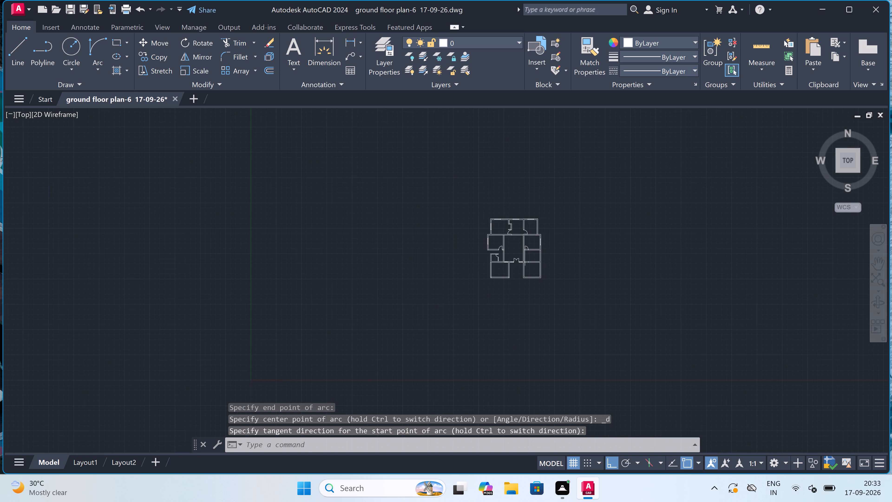
pyautogui.scroll(6, 525, 264)
pyautogui.press('space')
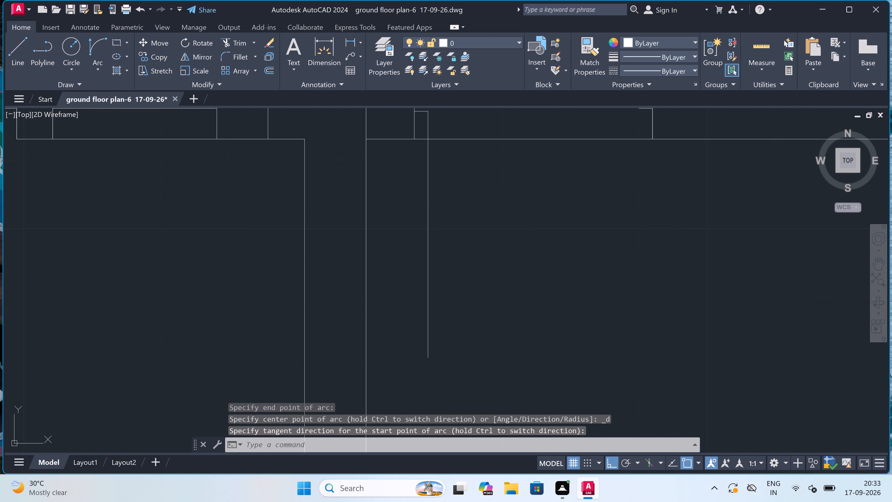
pyautogui.moveTo(429, 358); pyautogui.dragTo(433, 355)
pyautogui.scroll(-4, 466, 323)
pyautogui.scroll(3, 499, 279)
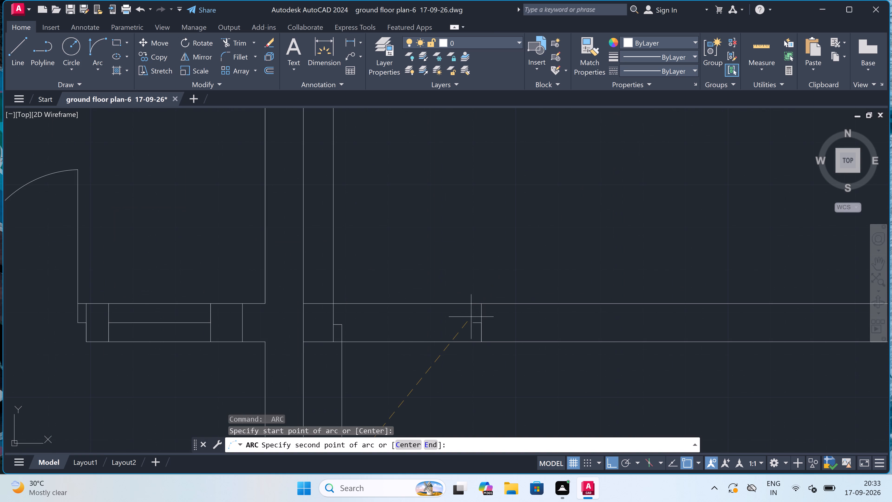
pyautogui.click(470, 324)
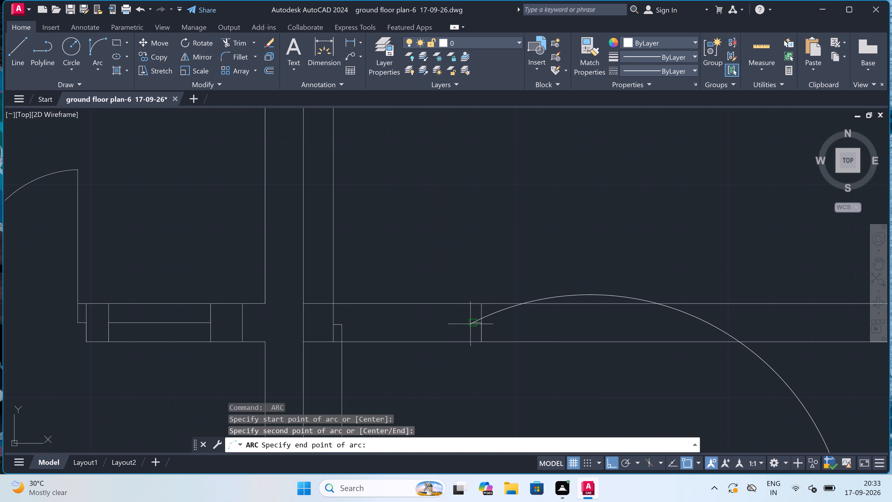
pyautogui.scroll(-4, 471, 324)
pyautogui.scroll(2, 468, 311)
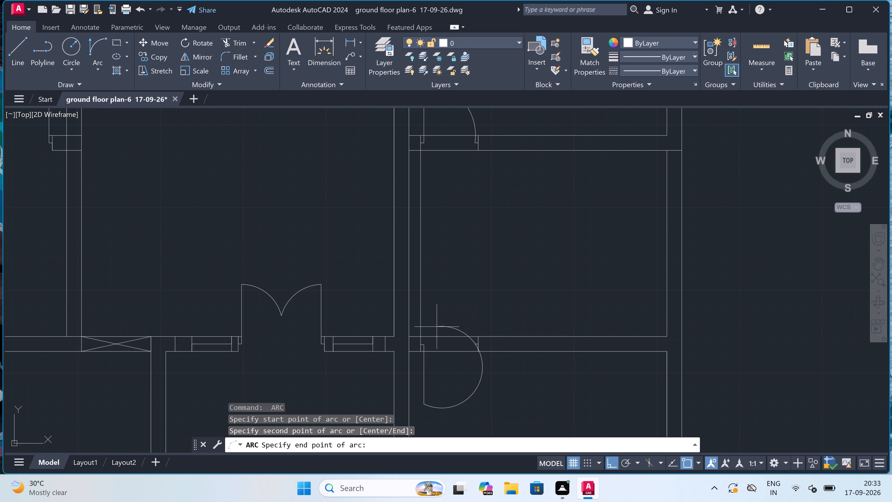
pyautogui.doubleClick(441, 309)
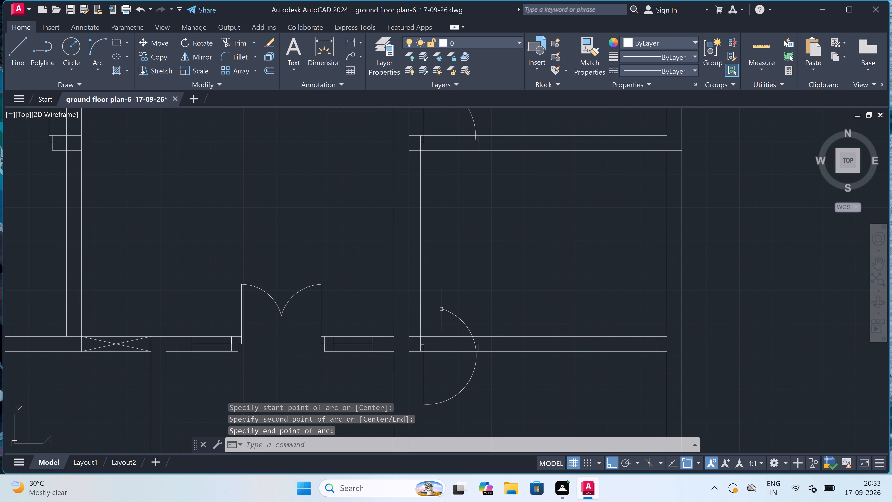
# Trim both wall lines across the lower door opening and the door-swing arc's overshoot above the right jamb's stub.
pyautogui.write('tr')
pyautogui.press('space')
pyautogui.scroll(2, 458, 337)
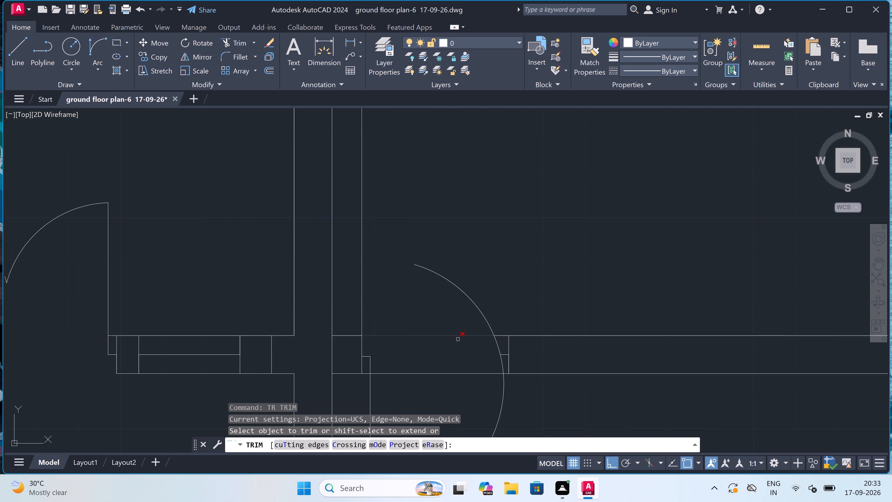
pyautogui.click(438, 381)
pyautogui.click(476, 308)
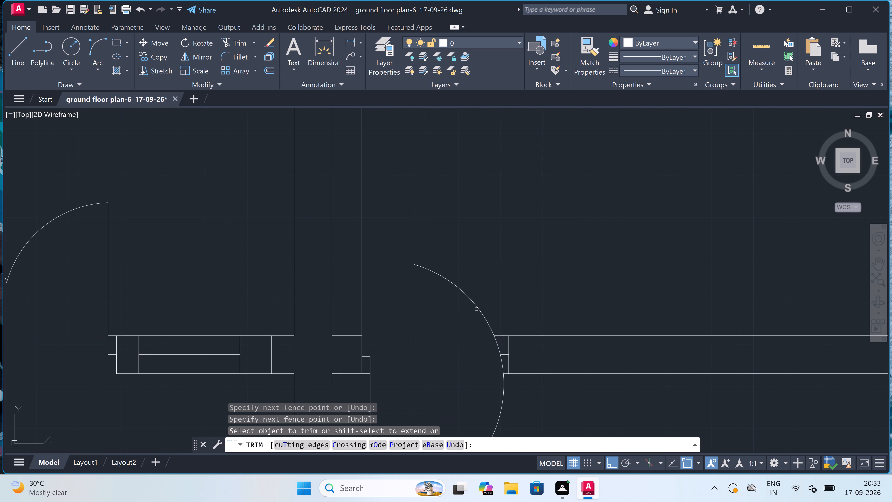
pyautogui.click(496, 339)
pyautogui.click(497, 339)
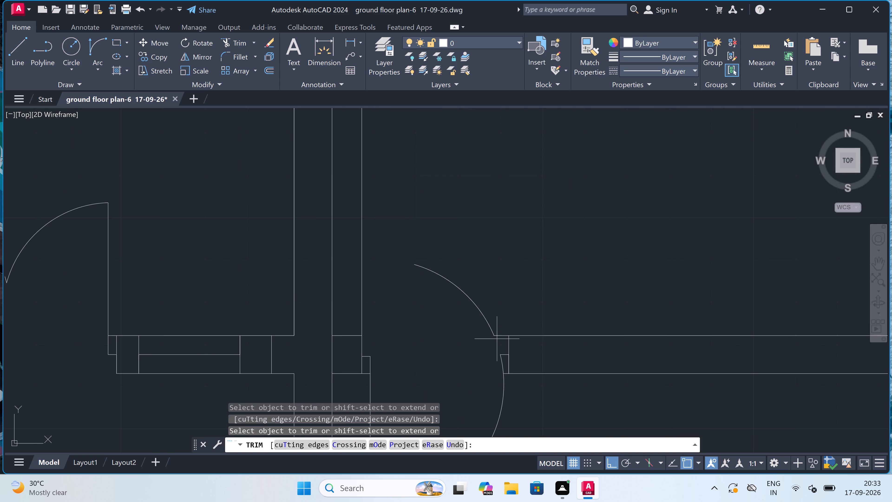
pyautogui.doubleClick(498, 329)
pyautogui.moveTo(498, 329); pyautogui.dragTo(495, 329)
pyautogui.click(462, 330)
pyautogui.scroll(-4, 462, 330)
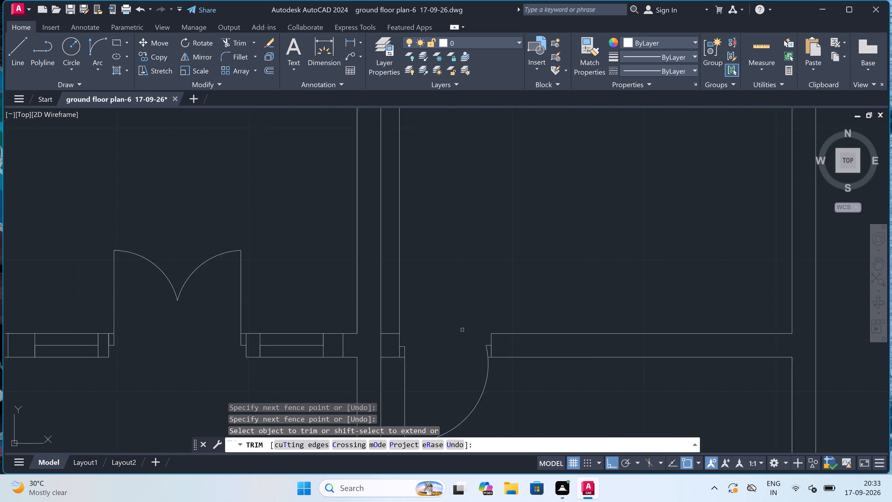
# Trim the wall lines across the upper door opening and the leftover vertical line between the two doors.
pyautogui.scroll(3, 452, 255)
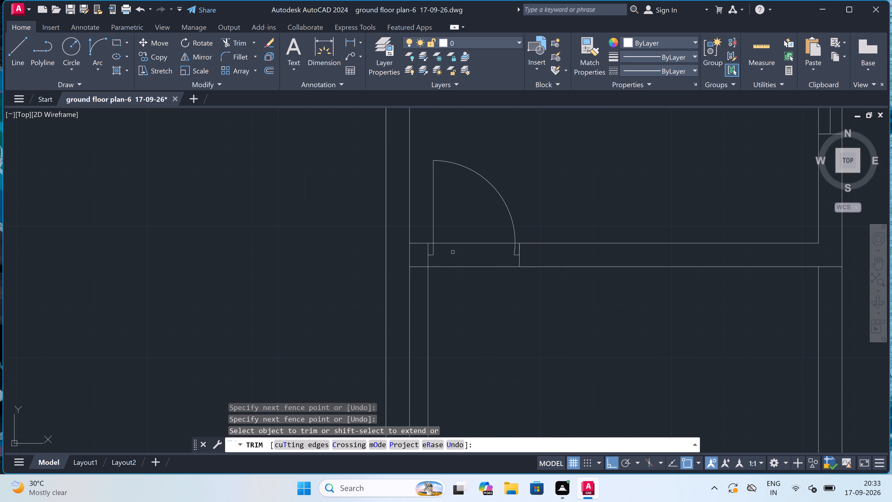
pyautogui.click(459, 237)
pyautogui.tripleClick(459, 281)
pyautogui.scroll(-4, 459, 281)
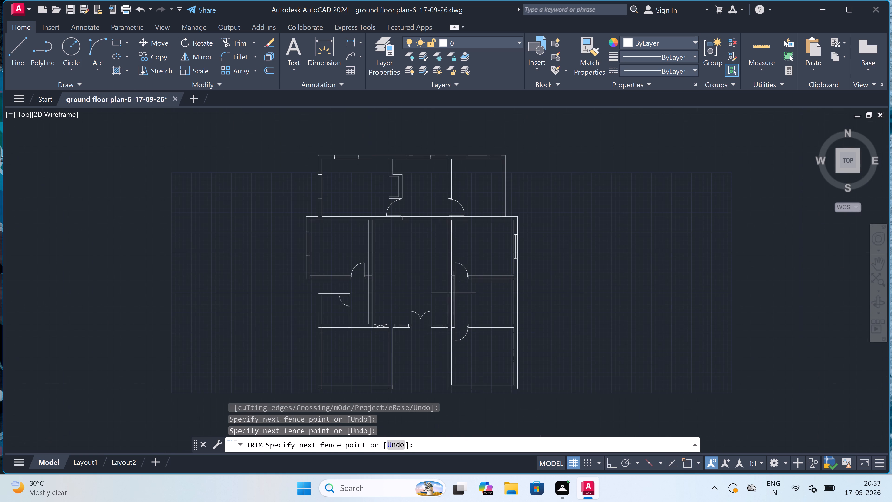
pyautogui.scroll(2, 448, 301)
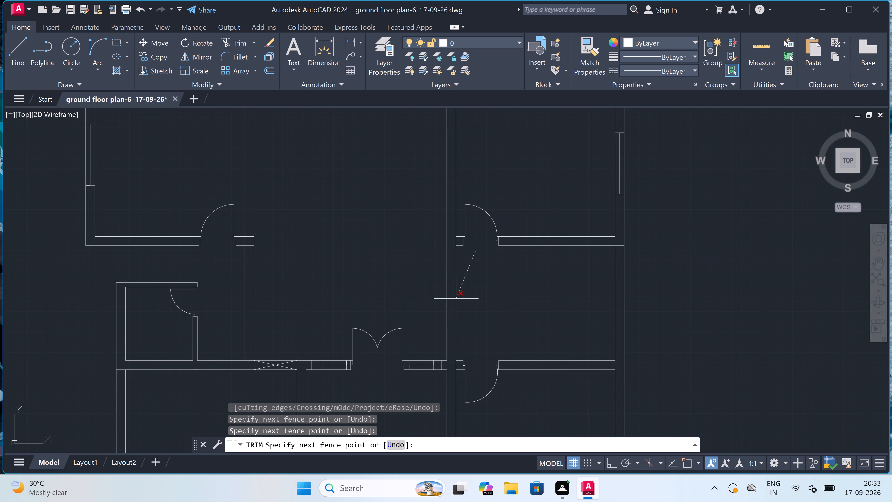
pyautogui.click(458, 298)
pyautogui.press('Escape')
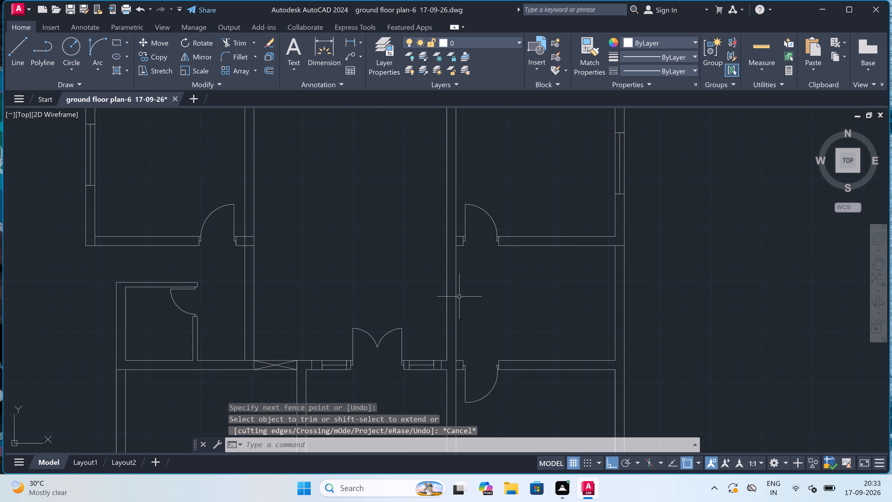
# Draw a vertical line just right of the door jambs, from the upper partition's lower face to the lower wall's upper face.
pyautogui.press('l')
pyautogui.press('space')
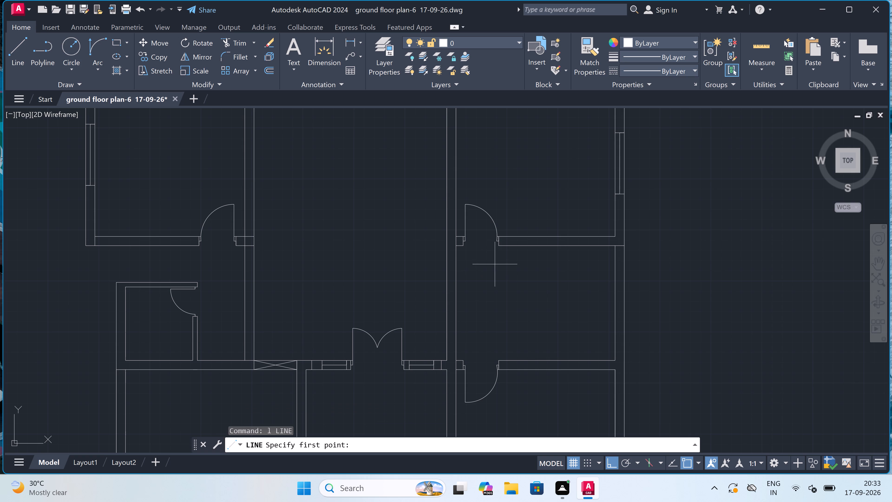
pyautogui.click(505, 247)
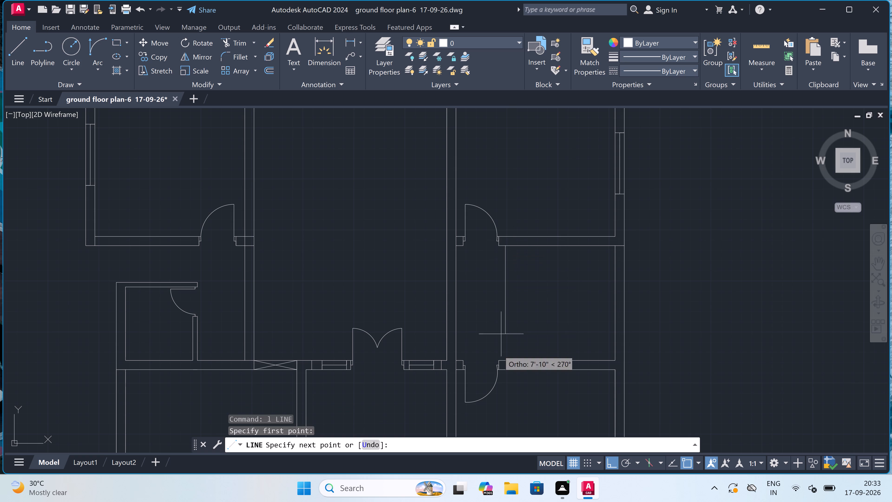
pyautogui.scroll(2, 497, 364)
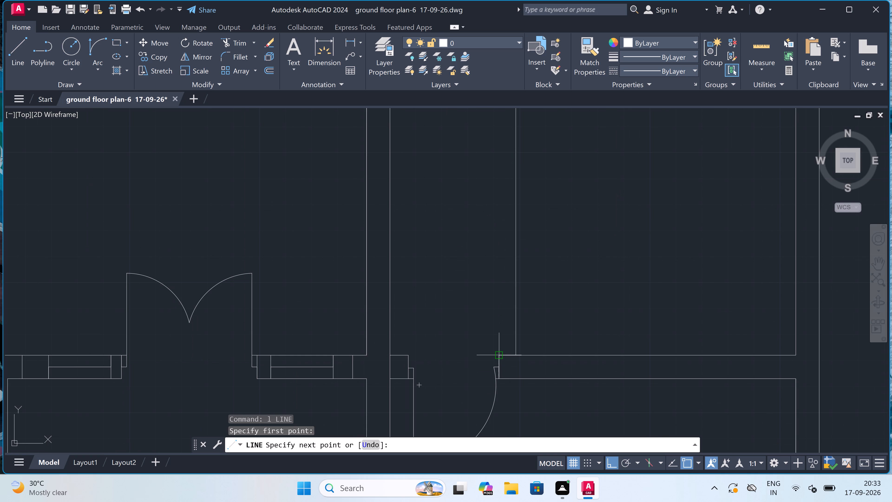
pyautogui.doubleClick(514, 356)
pyautogui.press('Escape')
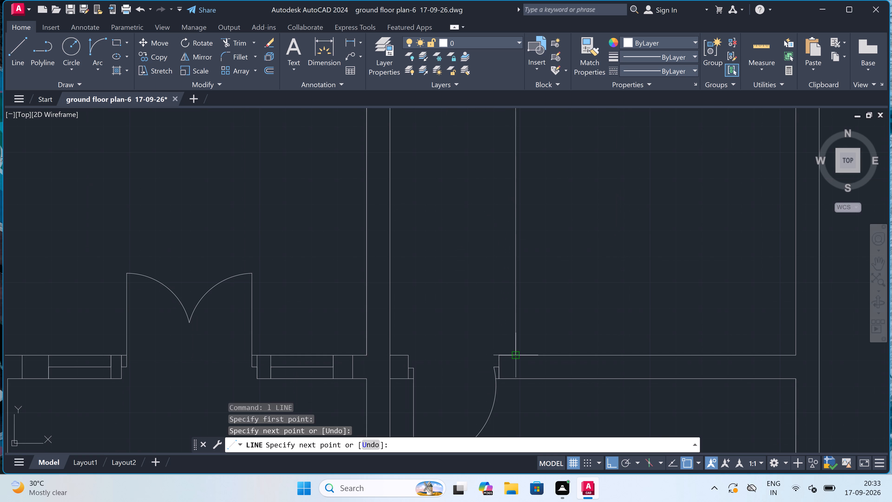
# Draw a short line across the right outer wall's thickness, continuing the lower wall's upper face to the outer edge.
pyautogui.scroll(-3, 505, 352)
pyautogui.scroll(2, 564, 359)
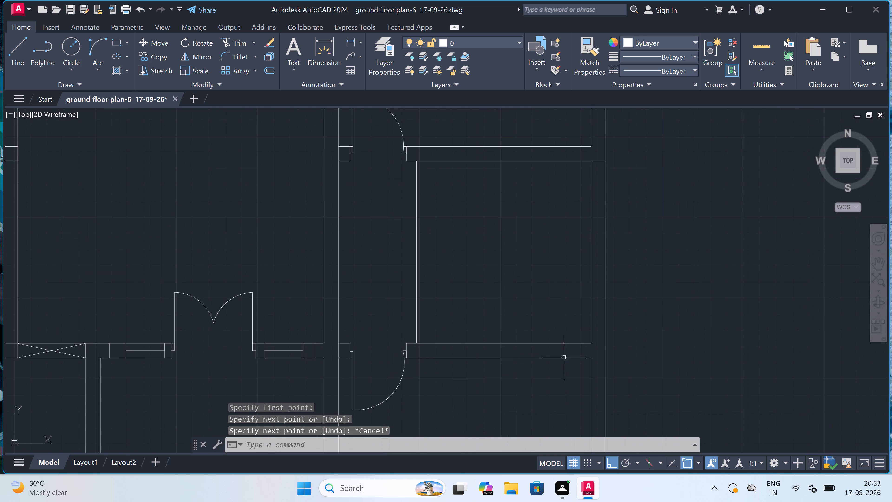
pyautogui.press('space')
pyautogui.doubleClick(590, 343)
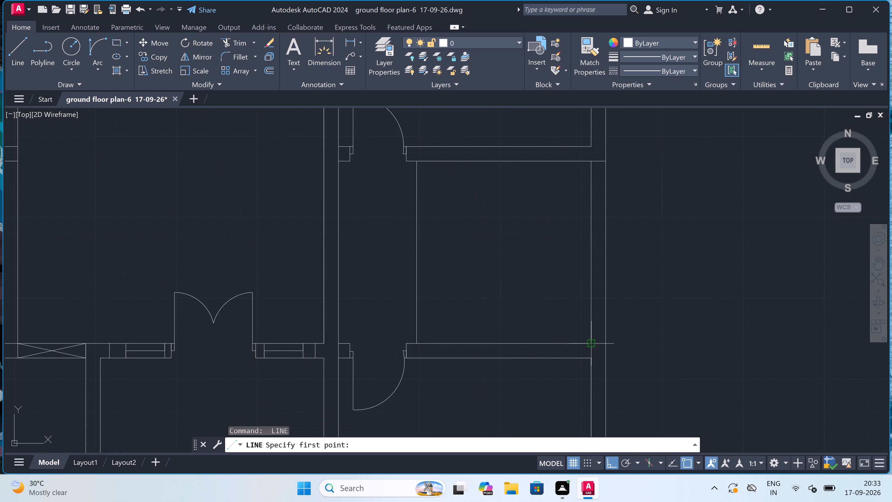
pyautogui.click(607, 341)
pyautogui.press('Escape')
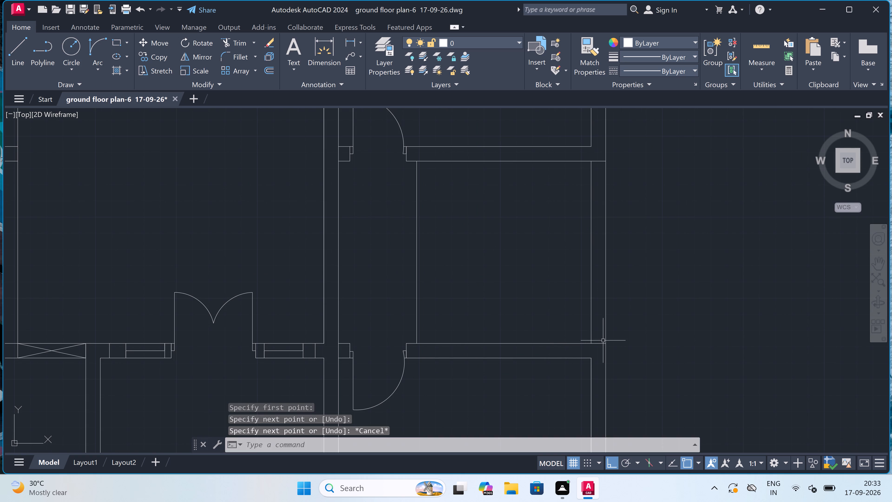
# Trim both faces of the right outer wall between the upper partition and the lower wall, opening that side.
pyautogui.write('tr')
pyautogui.press('space')
pyautogui.click(518, 294)
pyautogui.moveTo(519, 294); pyautogui.dragTo(524, 292)
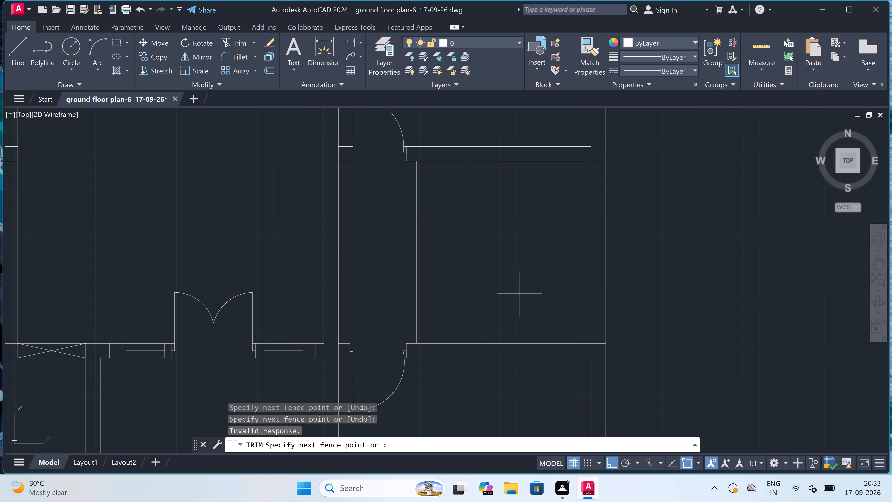
pyautogui.click(609, 274)
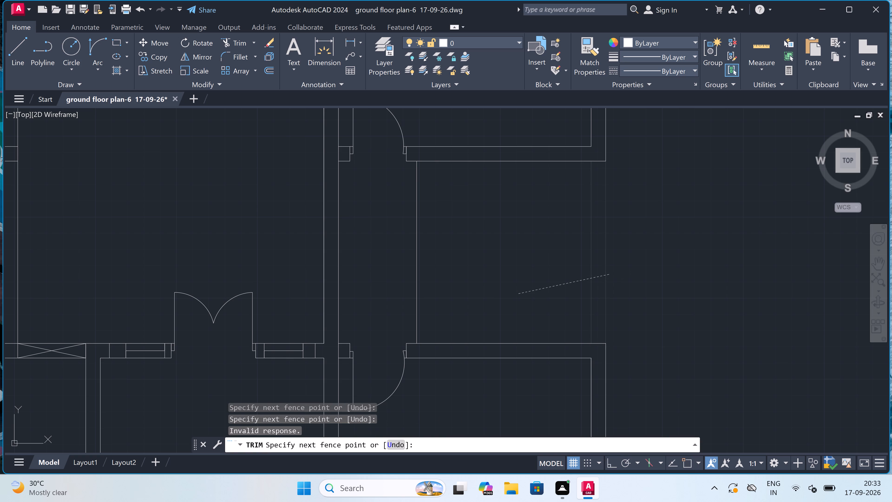
pyautogui.press('Escape')
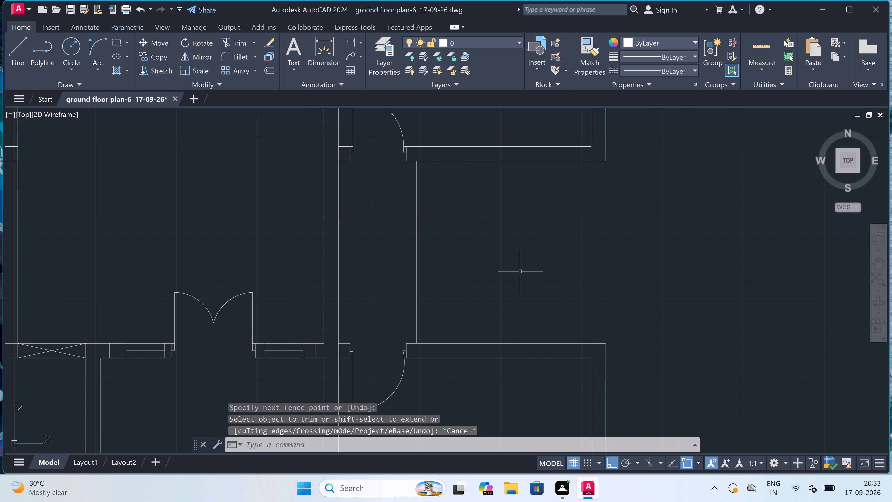
# From the new vertical line's midpoint, draw a 3" high strip: a horizontal line rightward, 3" up, and back to the vertical line.
pyautogui.press('l')
pyautogui.press('space')
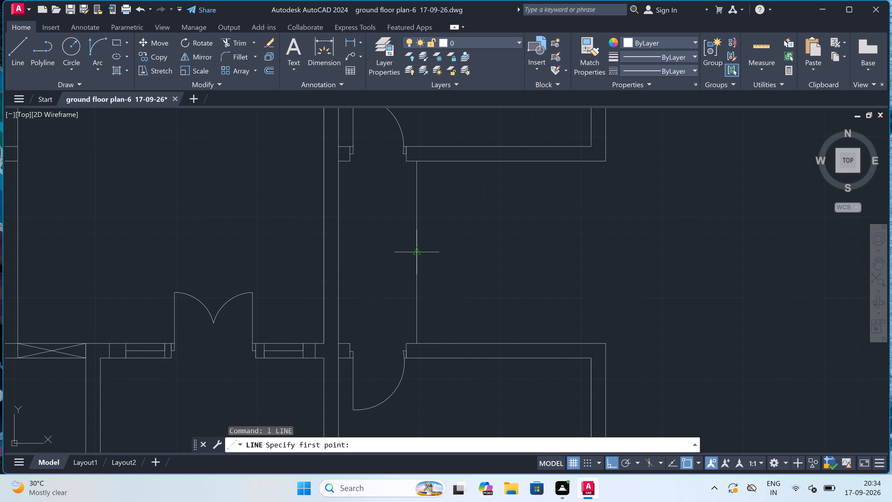
pyautogui.moveTo(416, 251); pyautogui.dragTo(419, 251)
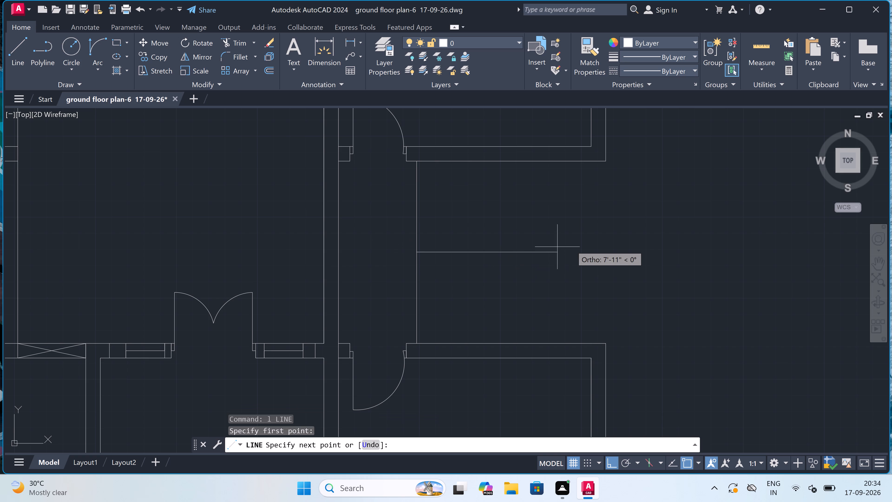
pyautogui.doubleClick(561, 253)
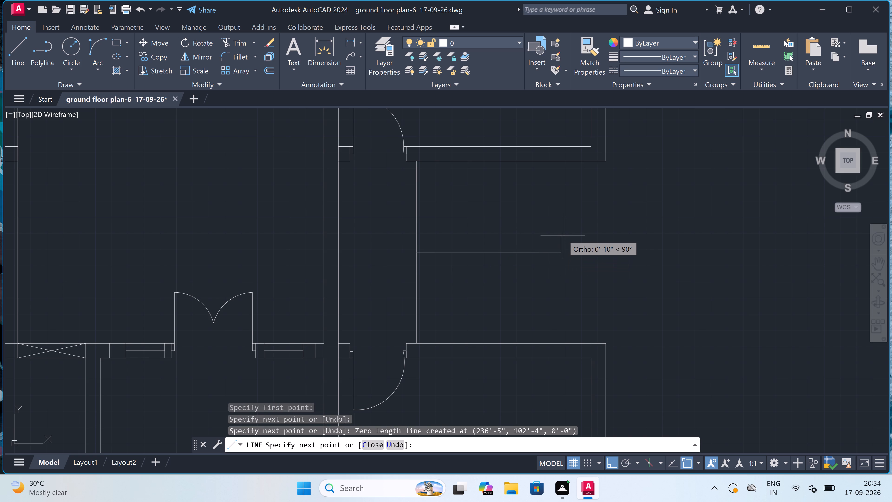
pyautogui.write('3"')
pyautogui.press('space')
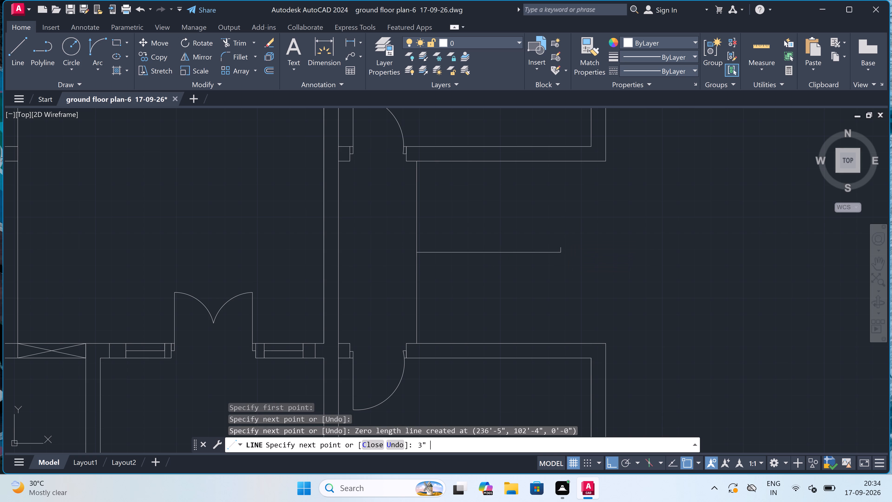
pyautogui.scroll(2, 409, 260)
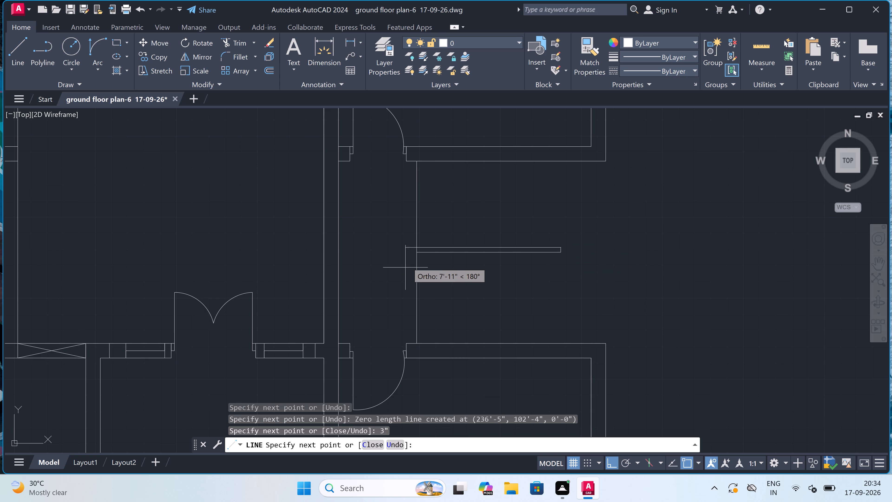
pyautogui.click(425, 227)
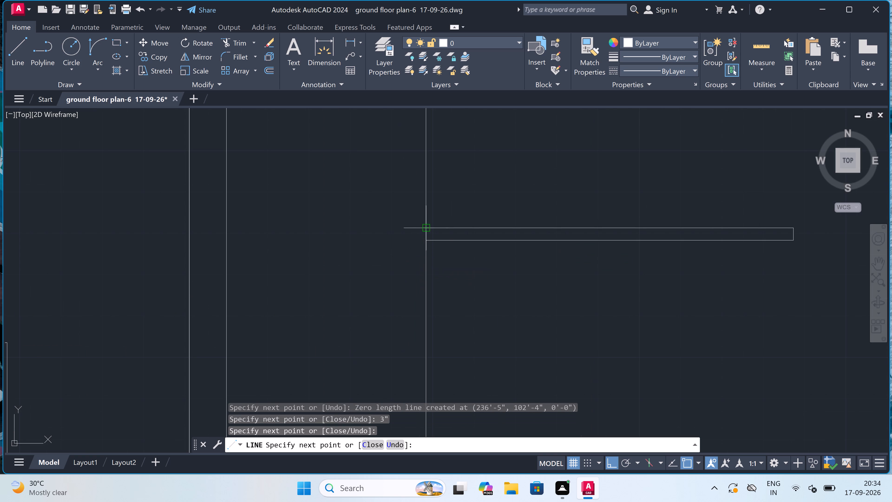
# Add a matching 3" strip directly below the first, starting at the vertical line's midpoint and closing at the strip's right end.
pyautogui.click(423, 241)
pyautogui.write('3"')
pyautogui.press('space')
pyautogui.scroll(-3, 722, 234)
pyautogui.scroll(4, 732, 239)
pyautogui.scroll(3, 759, 227)
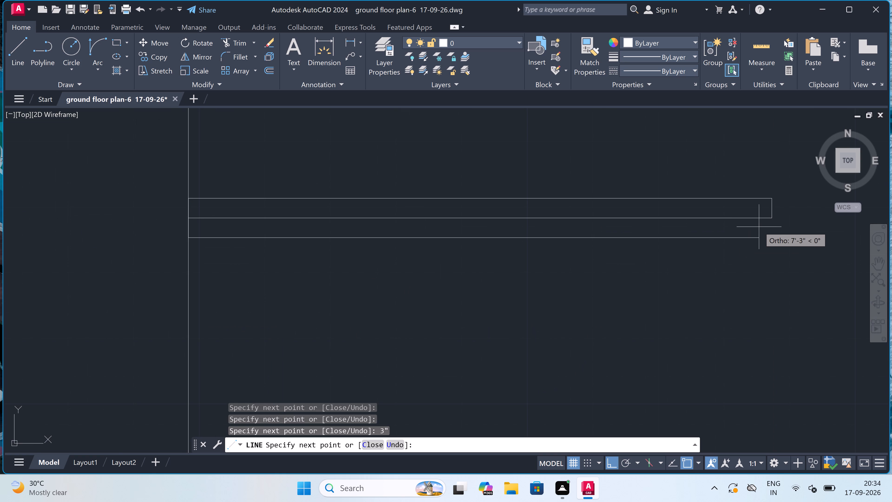
pyautogui.scroll(-5, 783, 211)
pyautogui.scroll(5, 794, 215)
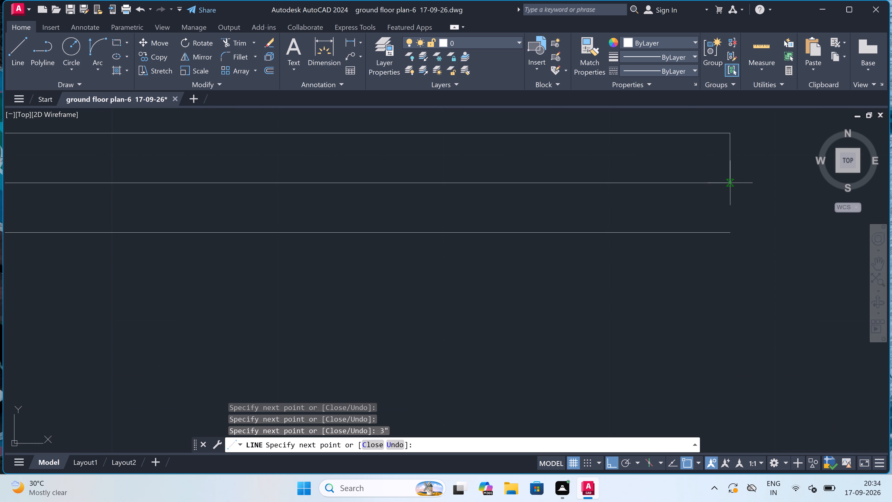
pyautogui.moveTo(730, 228); pyautogui.dragTo(730, 225)
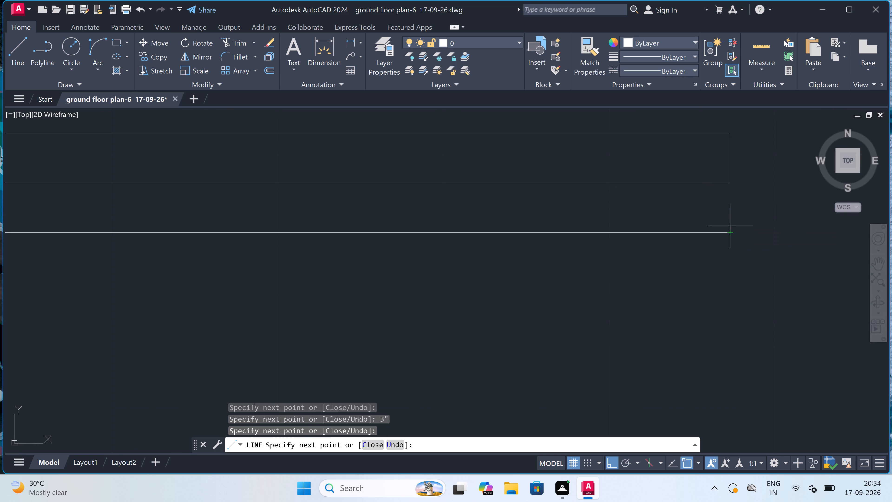
pyautogui.click(730, 186)
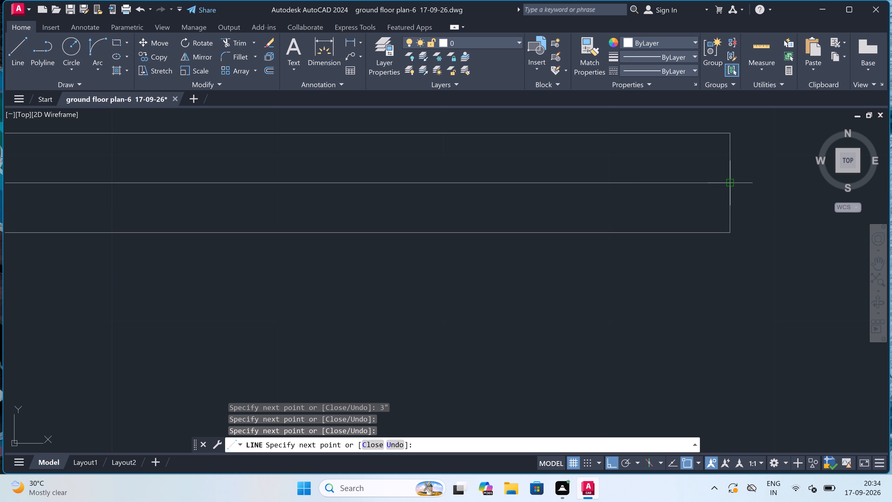
pyautogui.press('Escape')
# Trim away the divider strip's middle line and the piece of the vertical line between the strip's two faces.
pyautogui.write('tr')
pyautogui.press('space')
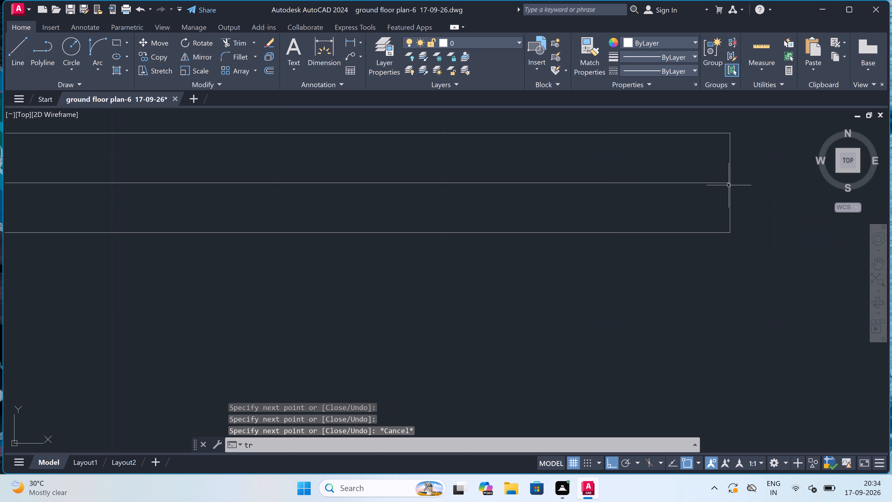
pyautogui.click(676, 172)
pyautogui.click(649, 192)
pyautogui.scroll(-4, 649, 192)
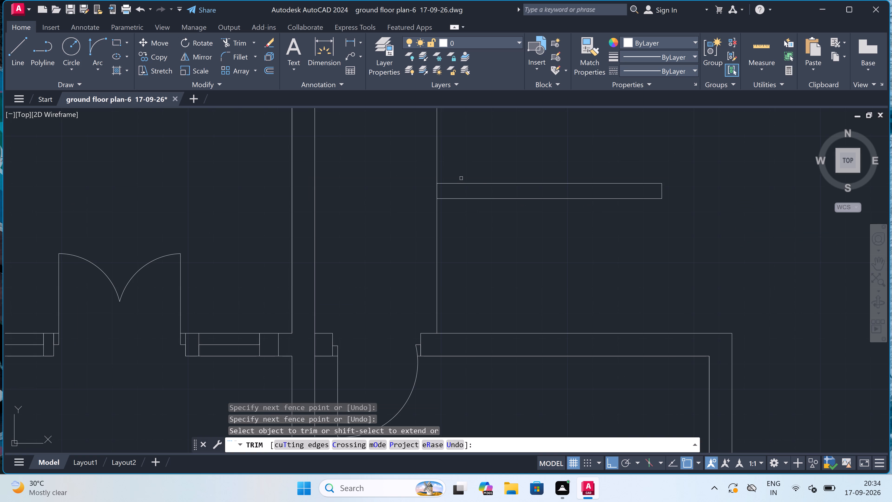
pyautogui.scroll(3, 446, 185)
pyautogui.click(433, 198)
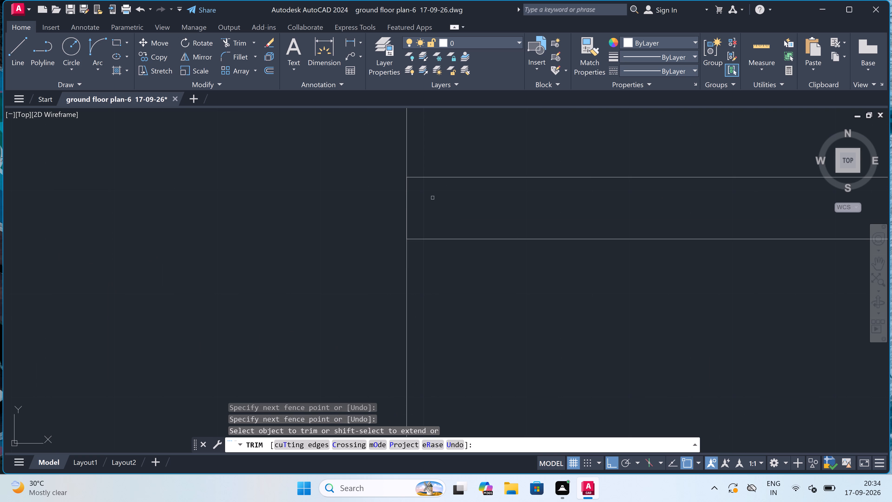
pyautogui.click(383, 208)
pyautogui.click(396, 212)
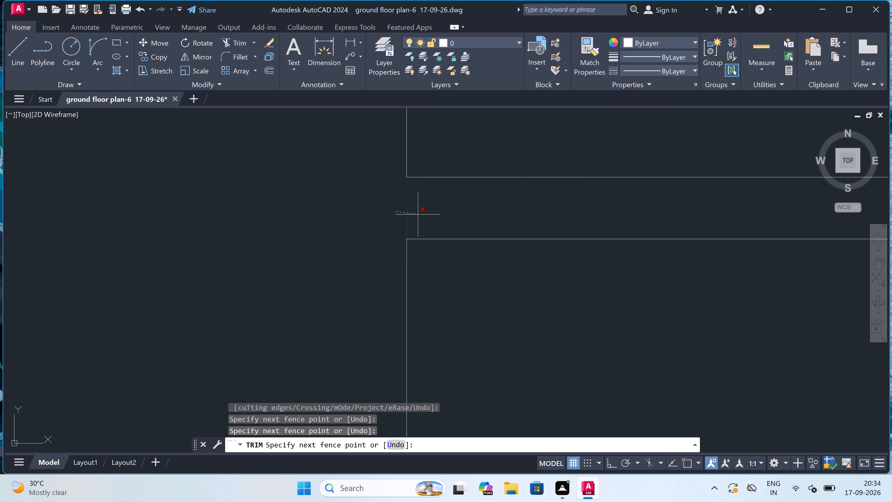
pyautogui.tripleClick(418, 215)
pyautogui.press('Escape')
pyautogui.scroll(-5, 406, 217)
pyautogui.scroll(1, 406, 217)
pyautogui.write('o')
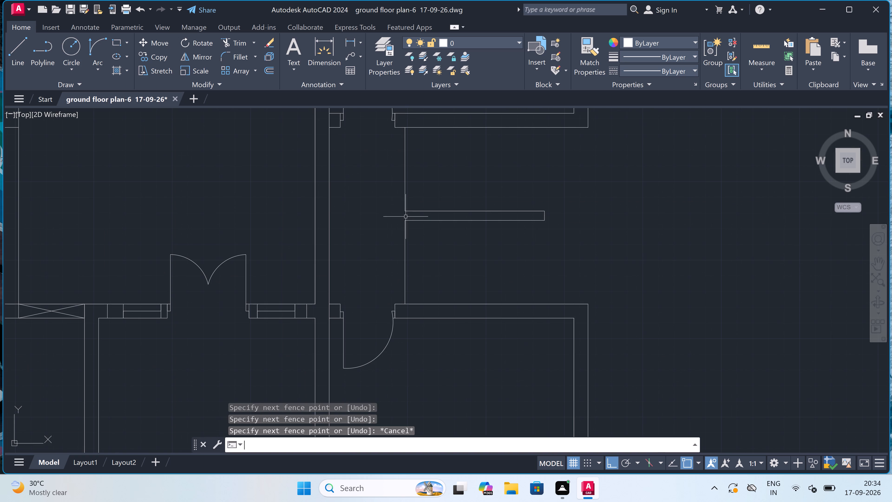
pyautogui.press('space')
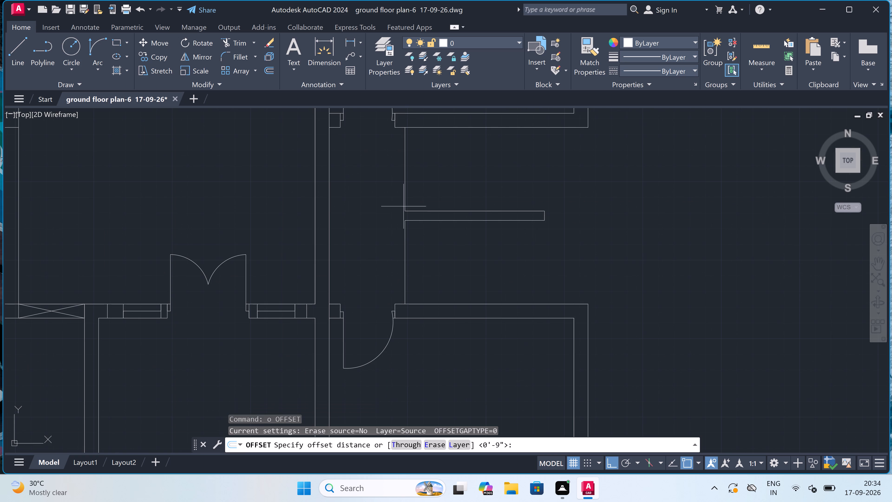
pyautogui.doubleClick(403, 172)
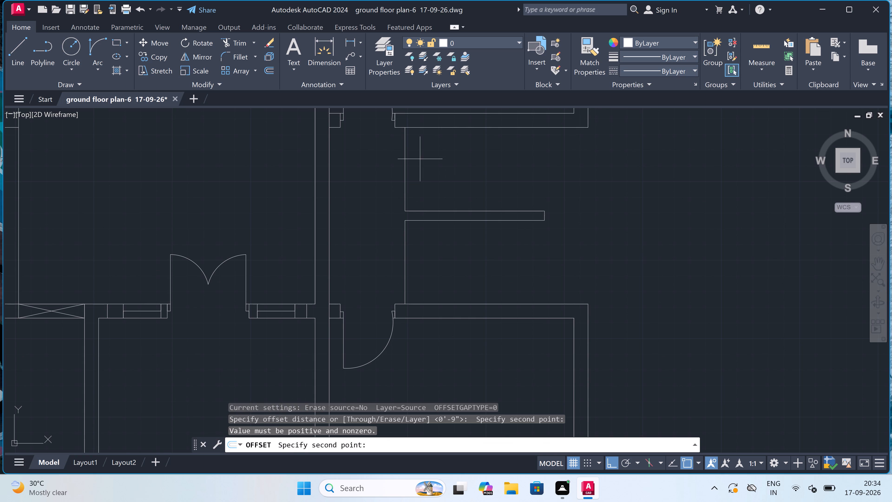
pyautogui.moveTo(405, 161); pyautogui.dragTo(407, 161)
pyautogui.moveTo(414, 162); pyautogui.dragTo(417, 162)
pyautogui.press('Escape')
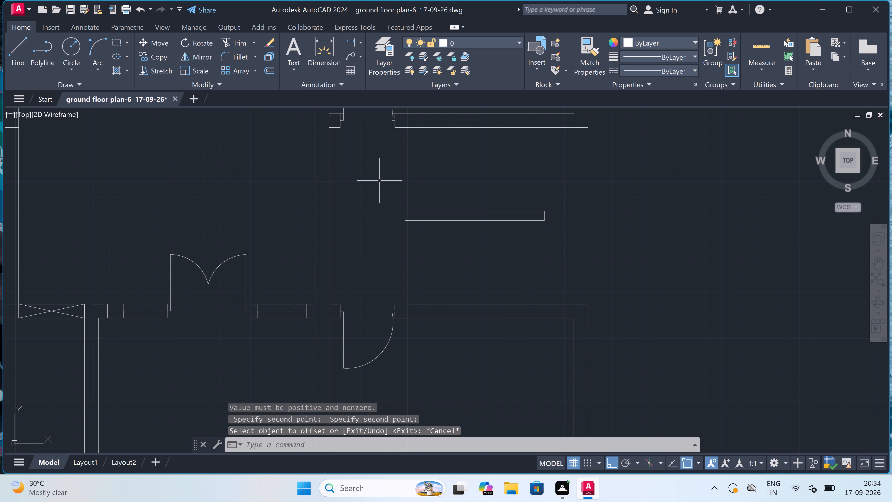
# Offset the vertical line above the divider strip rightward at 10" spacing, making nine successive copies as stair treads.
pyautogui.press('space')
pyautogui.click(406, 174)
pyautogui.moveTo(406, 173); pyautogui.dragTo(410, 172)
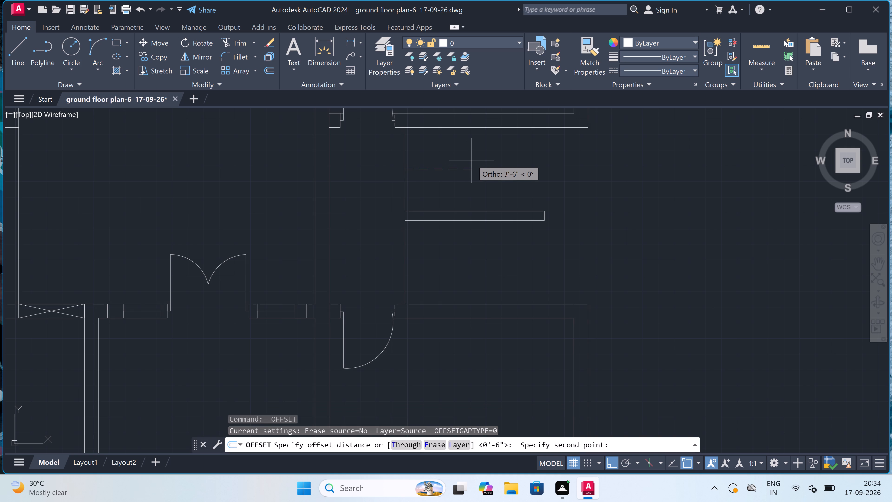
pyautogui.write('10"')
pyautogui.press('space')
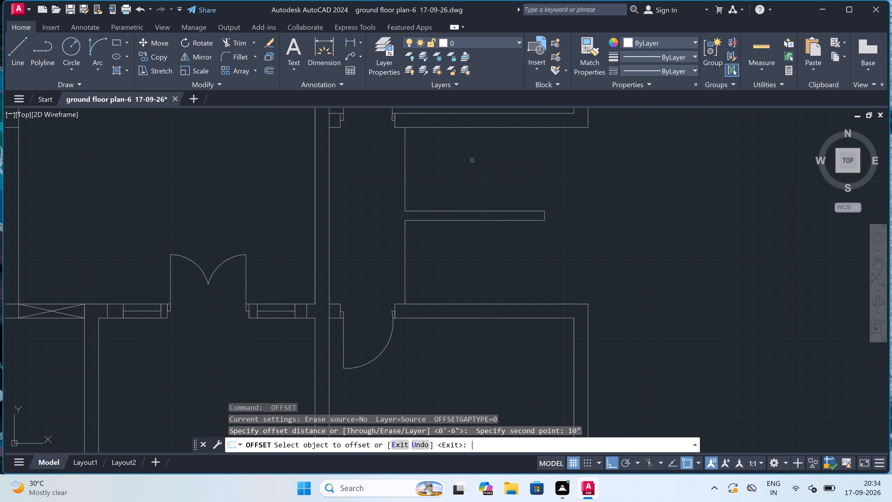
pyautogui.click(405, 166)
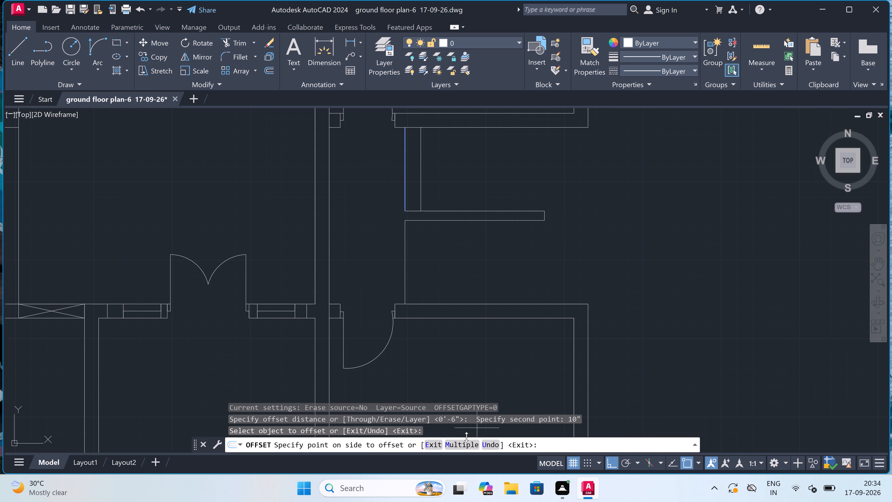
pyautogui.doubleClick(460, 444)
pyautogui.click(451, 186)
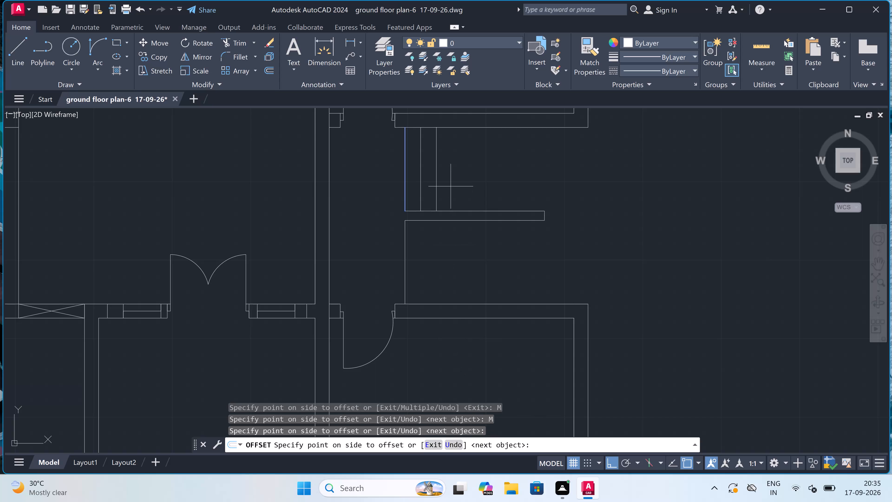
pyautogui.tripleClick(453, 186)
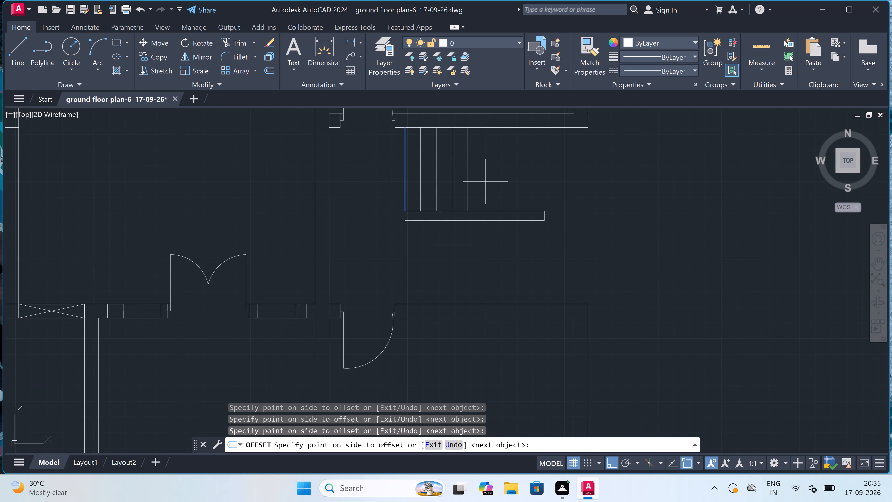
pyautogui.tripleClick(485, 182)
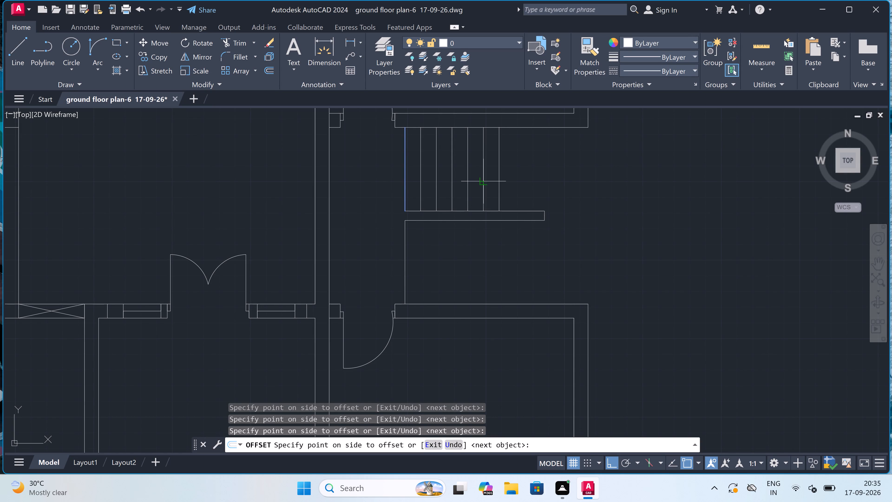
pyautogui.doubleClick(497, 179)
pyautogui.click(527, 172)
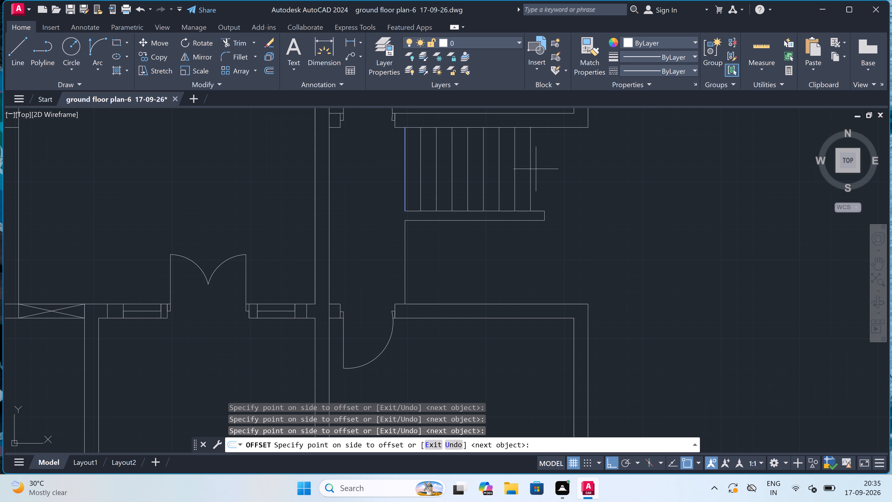
pyautogui.tripleClick(536, 169)
pyautogui.press('Escape')
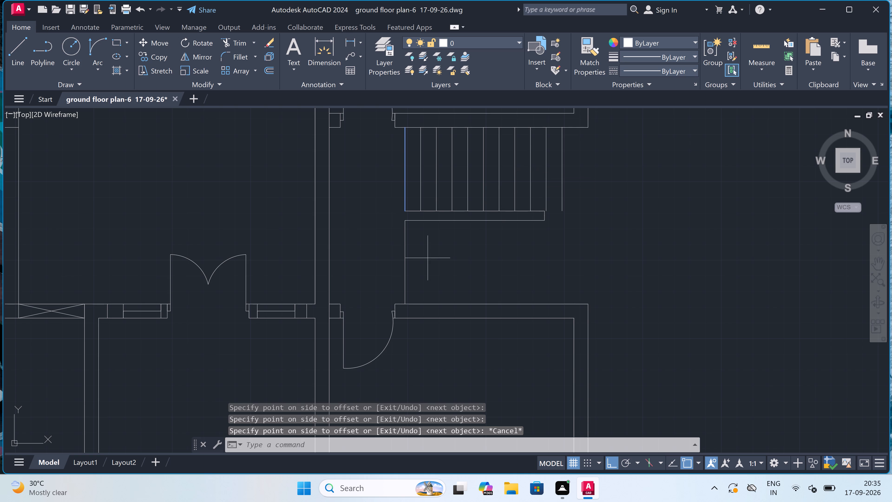
# Offset the vertical line below the divider strip rightward at 10" spacing, making nine successive copies to match the upper flight.
pyautogui.press('0')
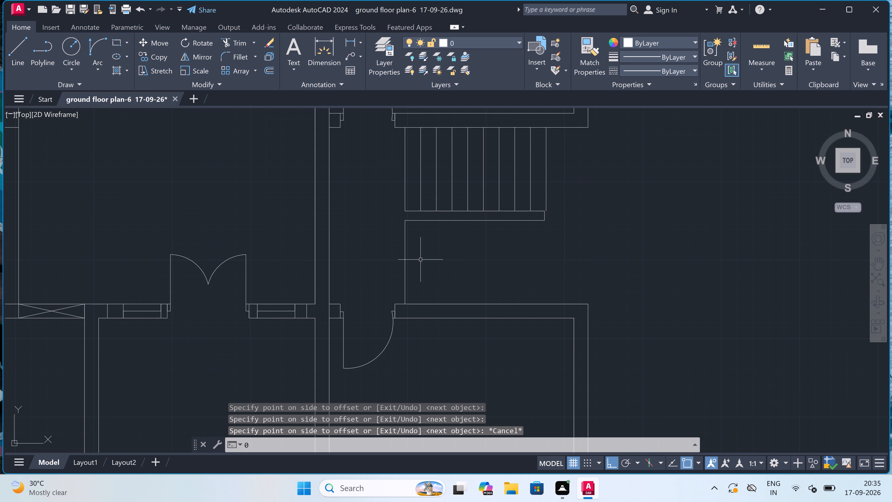
pyautogui.press('Escape')
pyautogui.press('o')
pyautogui.press('space')
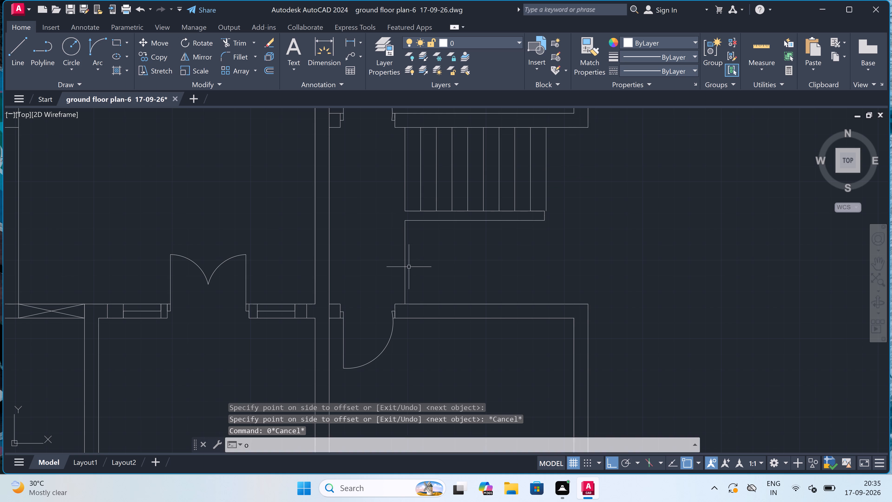
pyautogui.moveTo(407, 263); pyautogui.dragTo(418, 261)
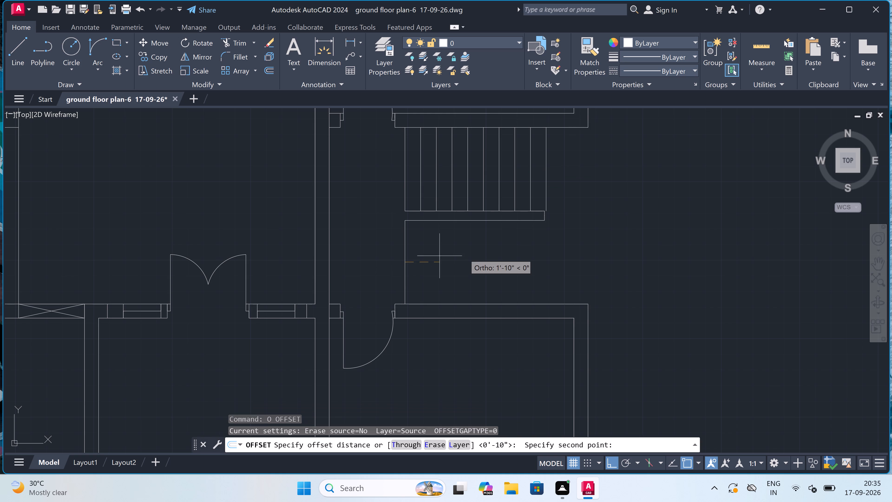
pyautogui.write('10"')
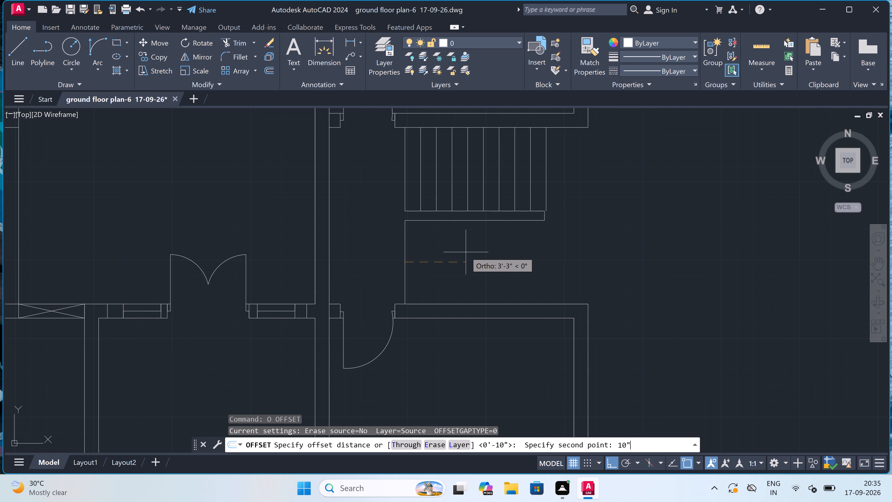
pyautogui.press('space')
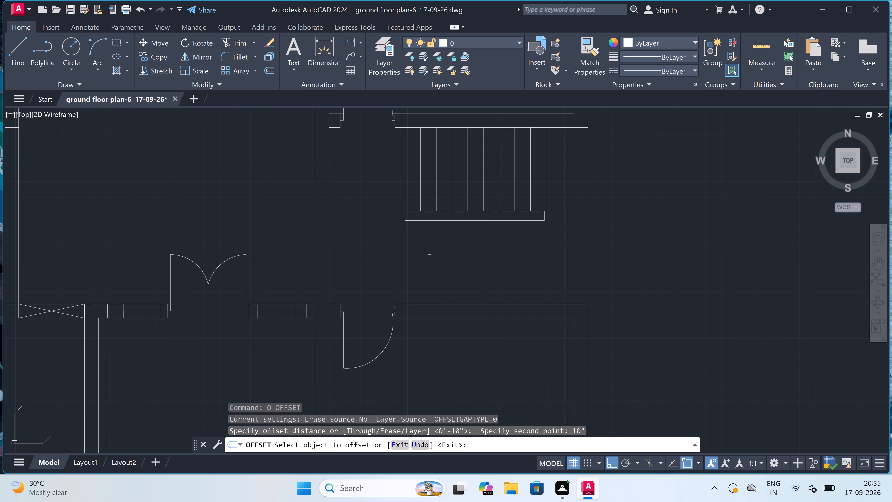
pyautogui.doubleClick(406, 254)
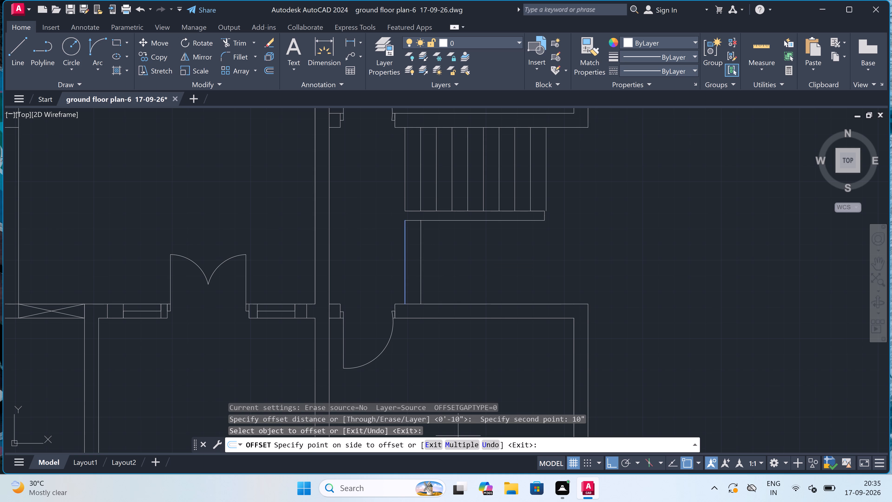
pyautogui.doubleClick(466, 441)
pyautogui.click(487, 273)
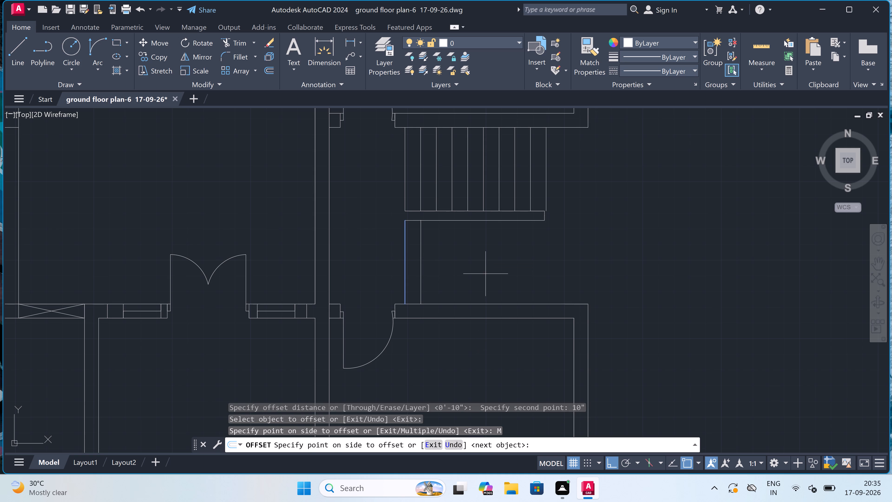
pyautogui.tripleClick(496, 267)
pyautogui.click(517, 265)
pyautogui.click(519, 267)
pyautogui.click(532, 265)
pyautogui.click(541, 262)
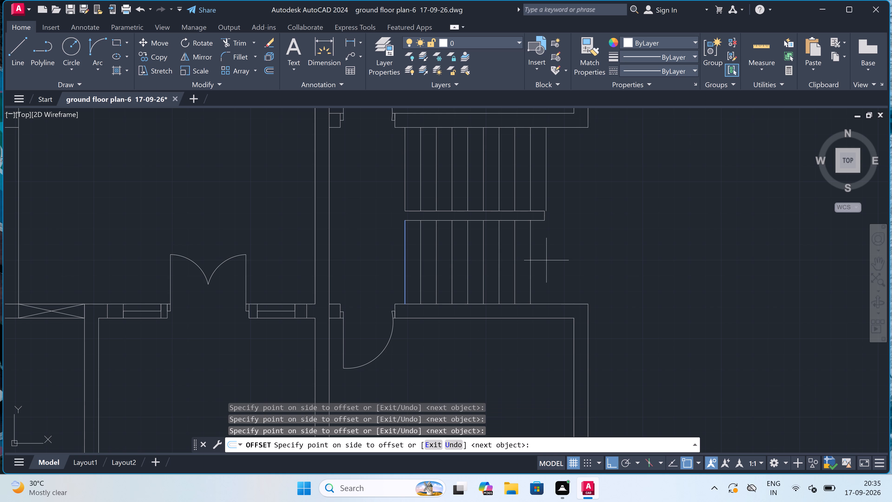
pyautogui.doubleClick(552, 261)
pyautogui.click(564, 257)
pyautogui.press('Escape')
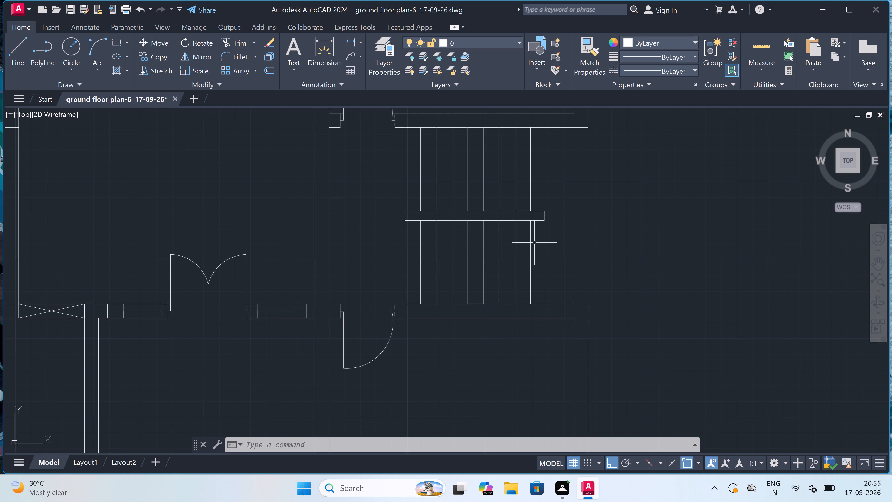
# Draw a short vertical line across the divider strip, joining the second-to-last tread lines of the upper and lower flights.
pyautogui.scroll(1, 536, 243)
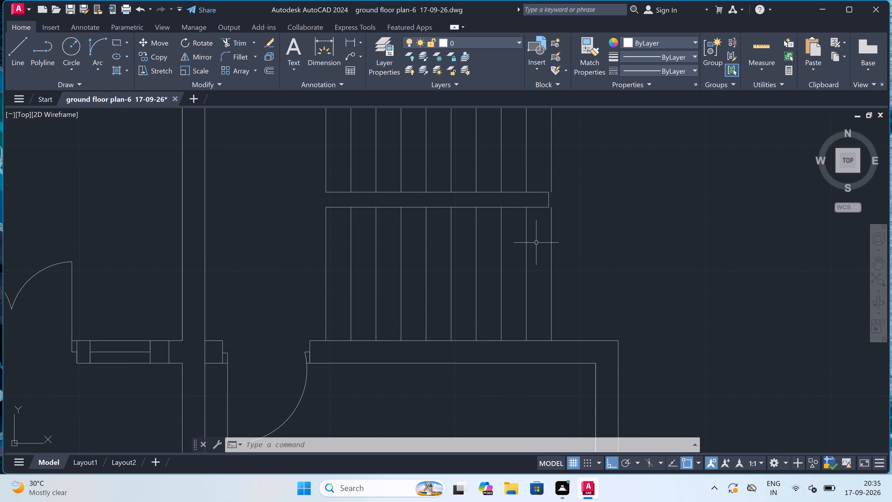
pyautogui.press('l')
pyautogui.press('space')
pyautogui.scroll(1, 511, 196)
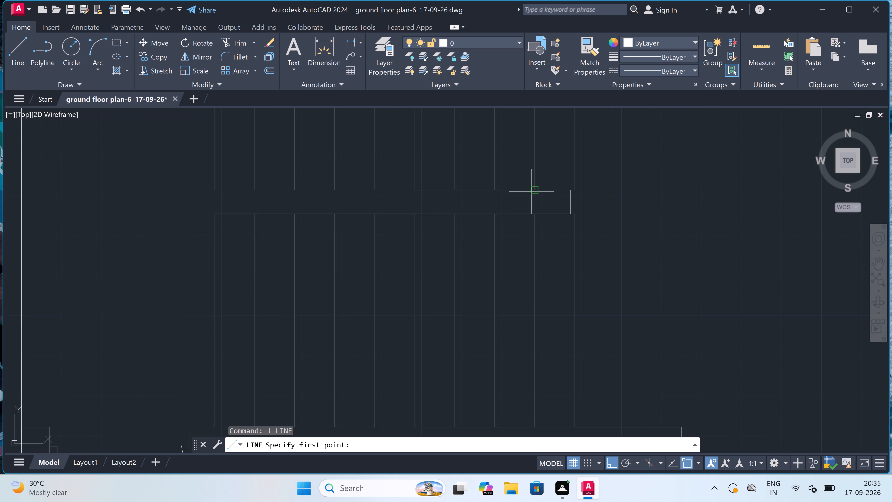
pyautogui.moveTo(531, 192); pyautogui.dragTo(533, 196)
pyautogui.moveTo(534, 203); pyautogui.dragTo(534, 206)
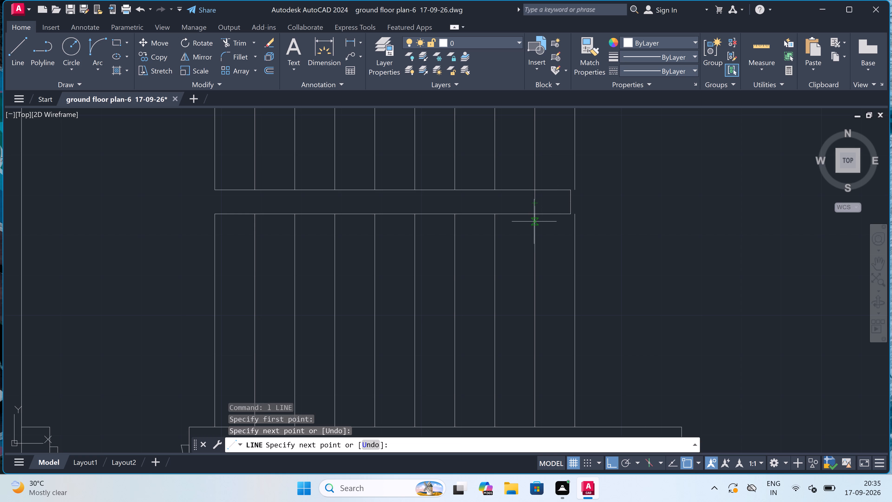
pyautogui.click(534, 215)
pyautogui.press('Escape')
# Trim away the divider strip's closed right end beyond the short line joining the second-to-last treads.
pyautogui.write('tr')
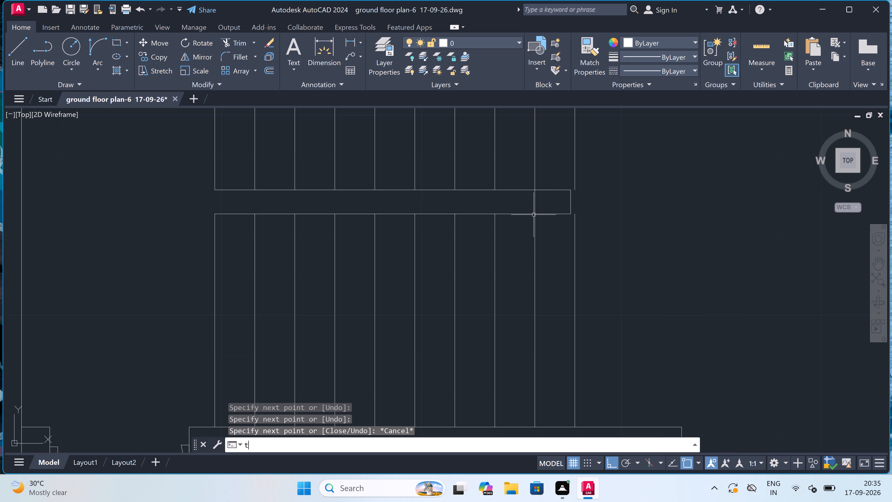
pyautogui.press('space')
pyautogui.moveTo(550, 226); pyautogui.dragTo(549, 221)
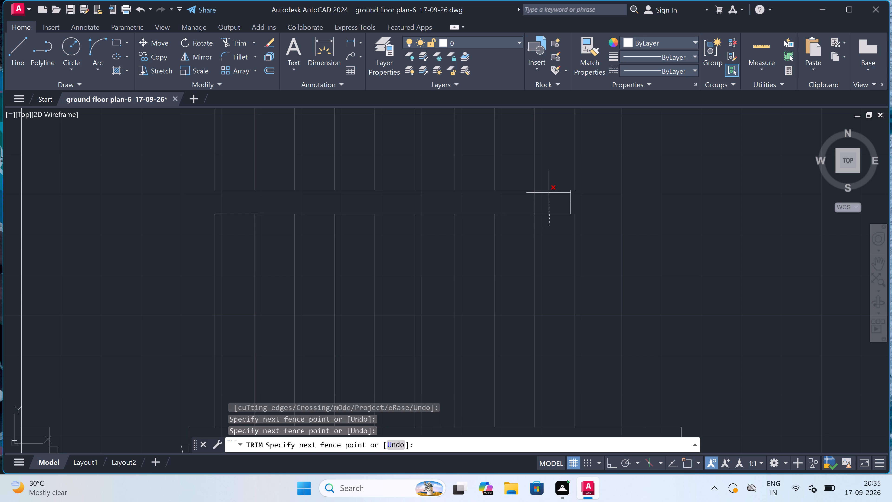
pyautogui.tripleClick(549, 189)
pyautogui.doubleClick(556, 203)
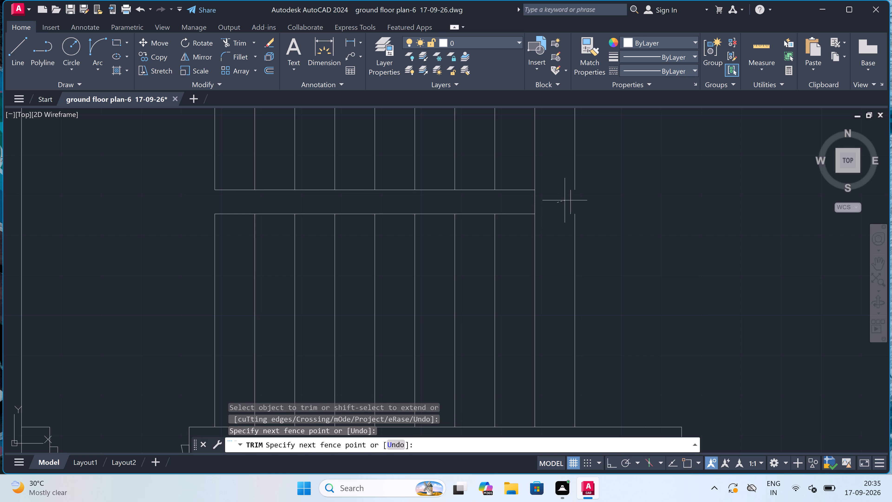
pyautogui.click(565, 200)
pyautogui.moveTo(565, 200); pyautogui.dragTo(574, 200)
pyautogui.click(603, 193)
pyautogui.click(567, 201)
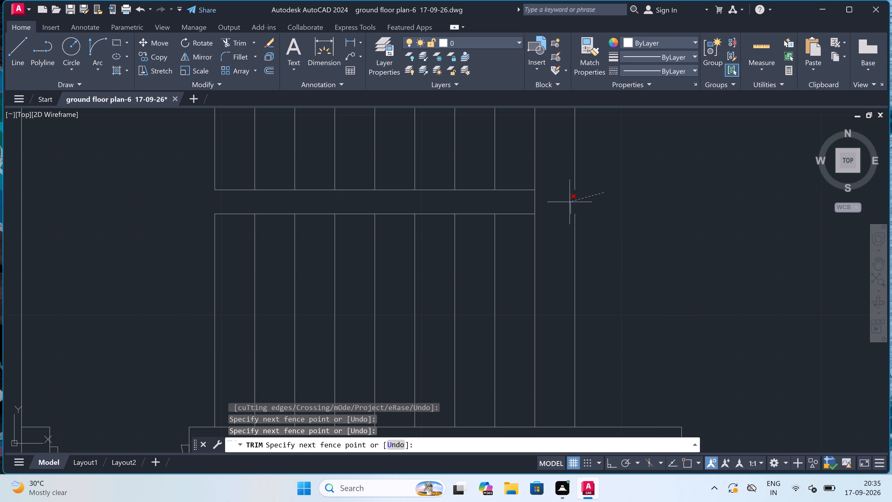
pyautogui.click(568, 205)
pyautogui.click(574, 204)
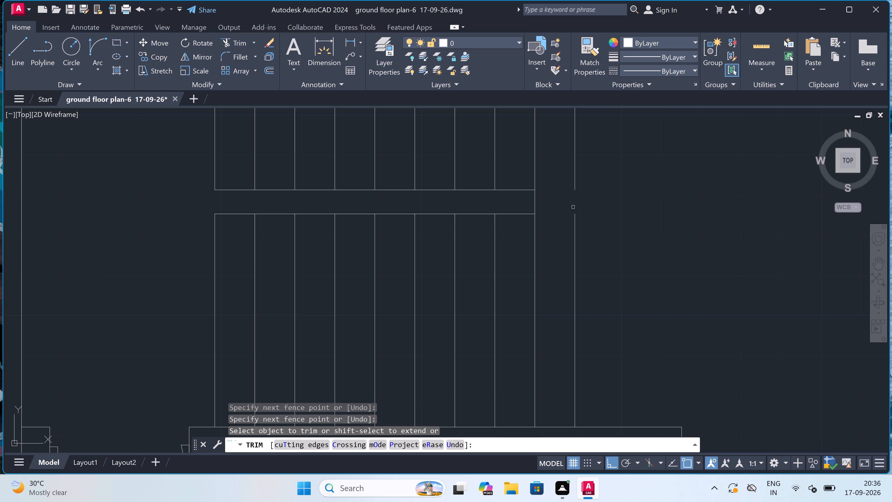
# Remove the last tread line at the right end of both the lower and upper stair flights.
pyautogui.moveTo(570, 233); pyautogui.dragTo(576, 232)
pyautogui.click(592, 223)
pyautogui.scroll(-2, 591, 223)
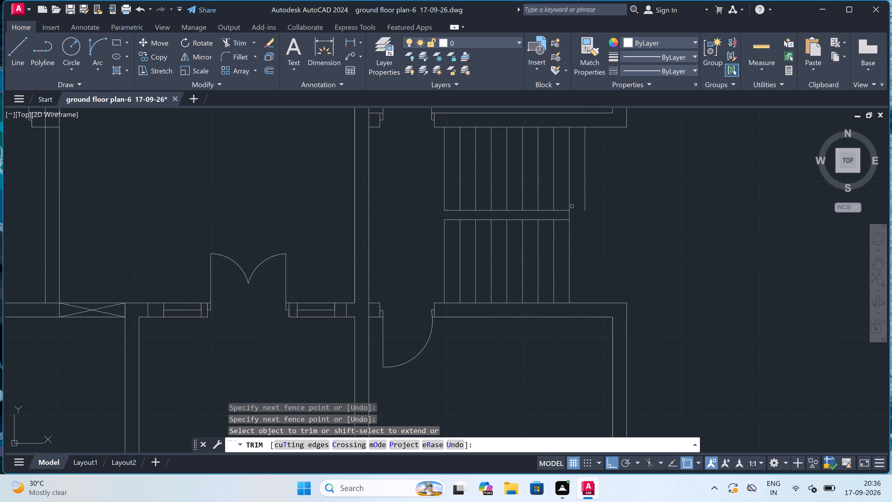
pyautogui.click(577, 191)
pyautogui.doubleClick(597, 180)
pyautogui.press('Escape')
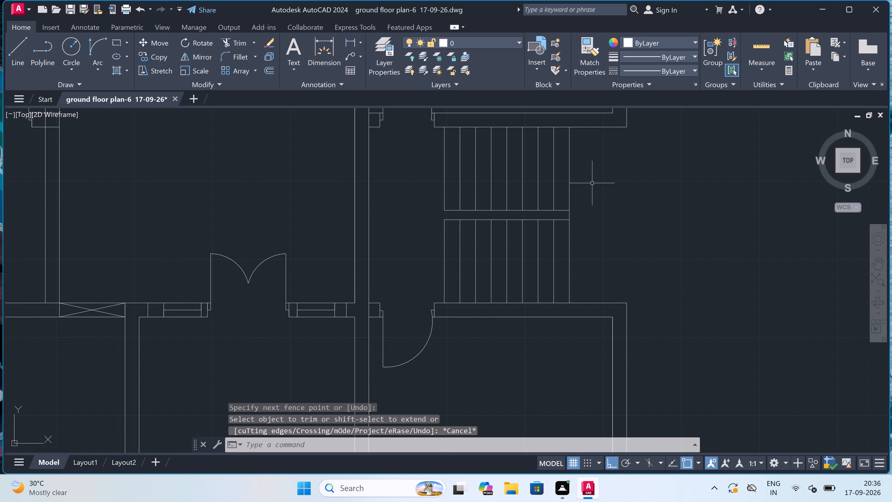
# Draw a 5' window in the right wall of the lower-right room, with a mid-wall line and closing lines across the wall.
pyautogui.scroll(-1, 590, 184)
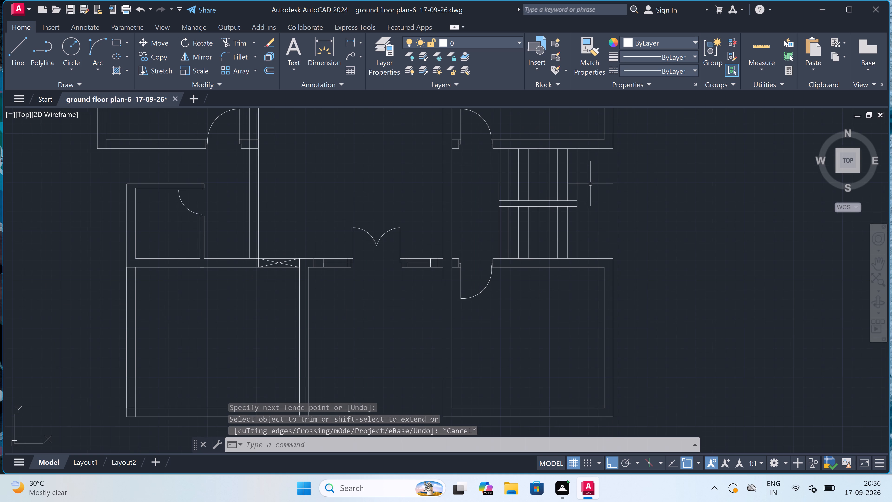
pyautogui.scroll(-2, 590, 184)
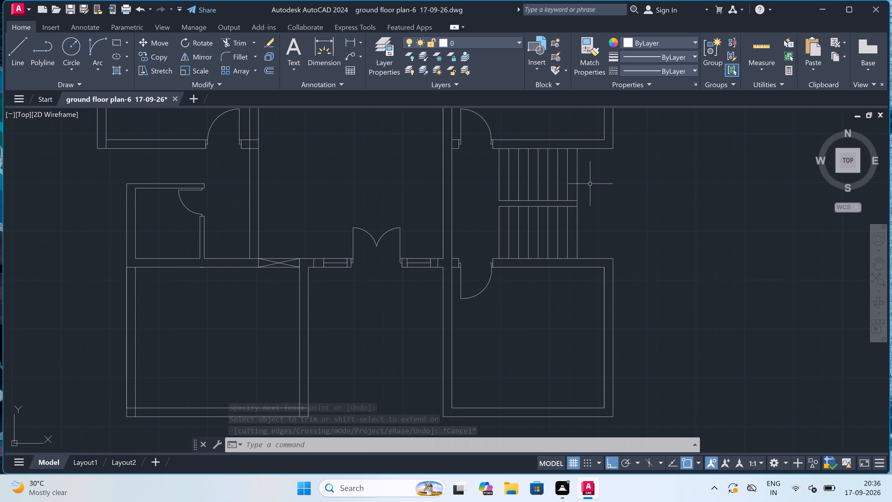
pyautogui.press('l')
pyautogui.press('space')
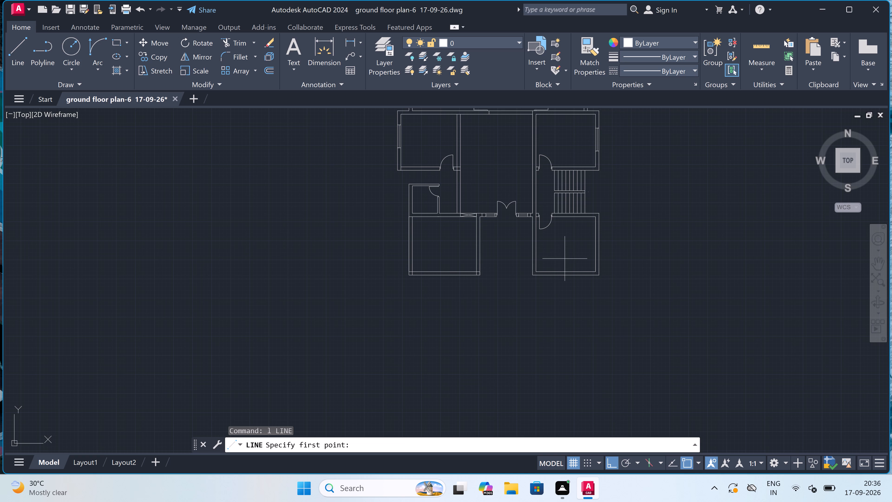
pyautogui.scroll(2, 587, 231)
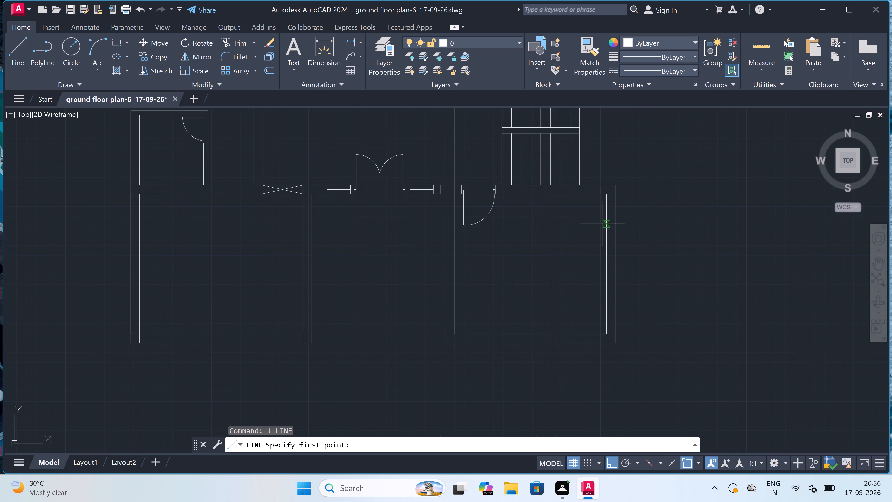
pyautogui.click(605, 223)
pyautogui.click(617, 222)
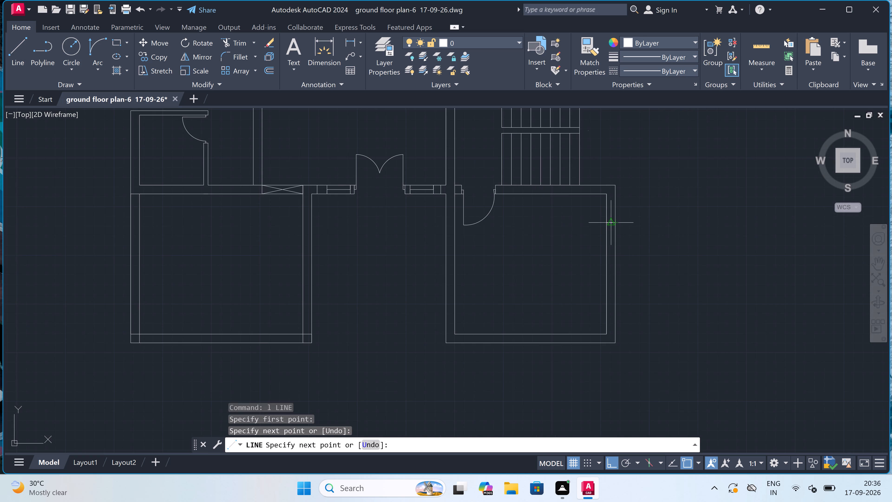
pyautogui.click(610, 222)
pyautogui.moveTo(610, 222); pyautogui.dragTo(610, 226)
pyautogui.write("5'")
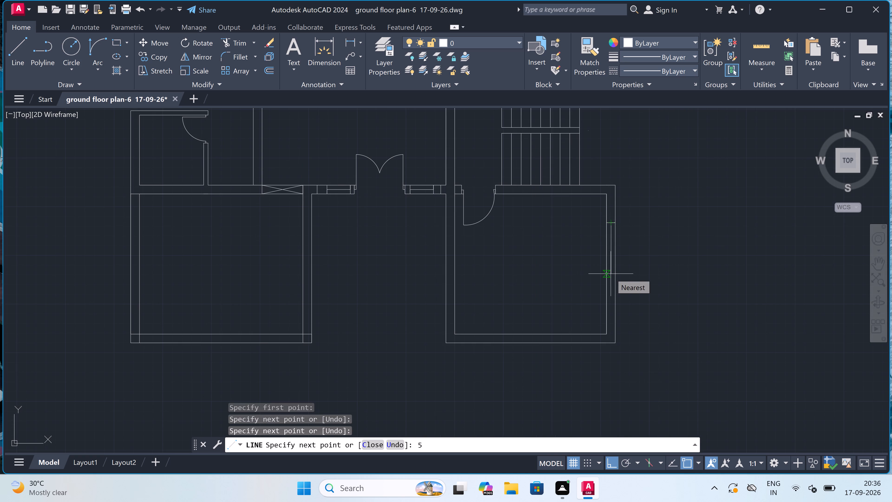
pyautogui.press('space')
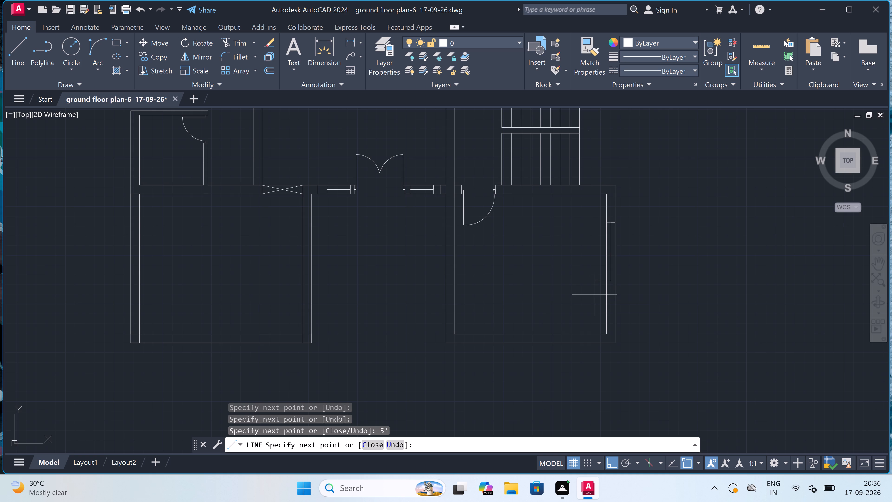
pyautogui.click(606, 278)
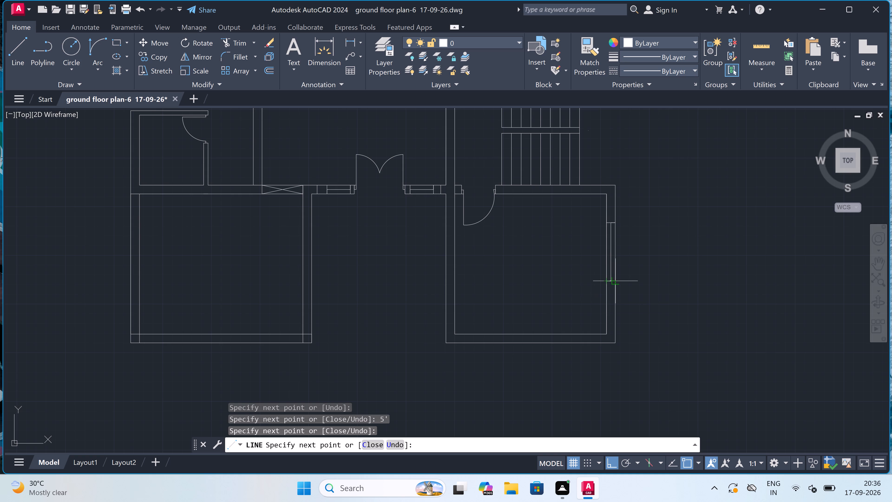
pyautogui.click(617, 279)
pyautogui.press('Escape')
# Draw a 5' window in the bottom wall of the lower-right room, with a mid-wall line and closing lines across the wall.
pyautogui.press('space')
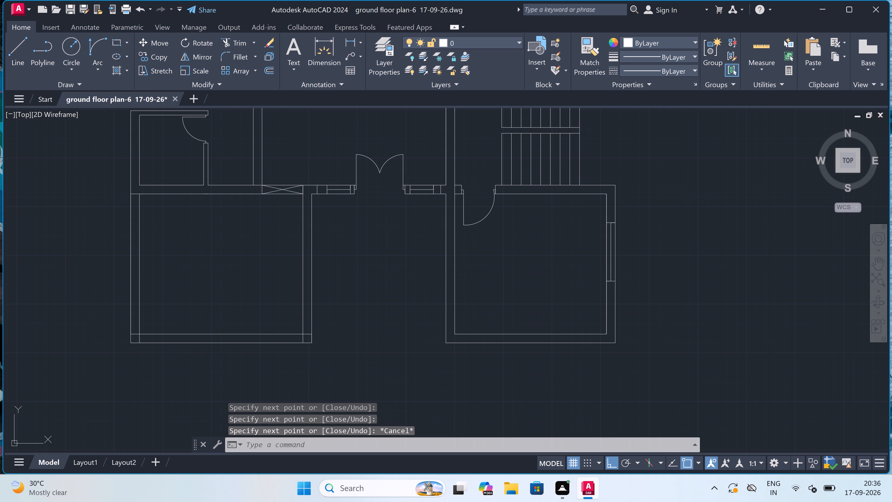
pyautogui.click(489, 331)
pyautogui.click(486, 344)
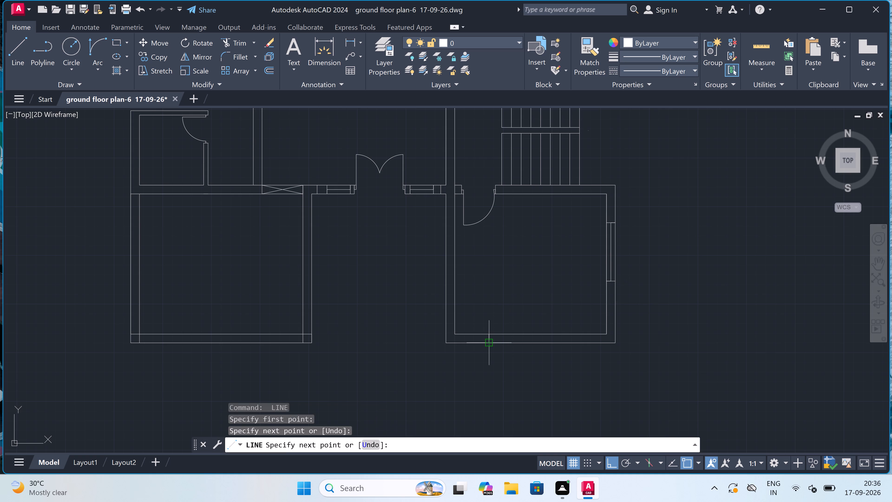
pyautogui.scroll(2, 486, 341)
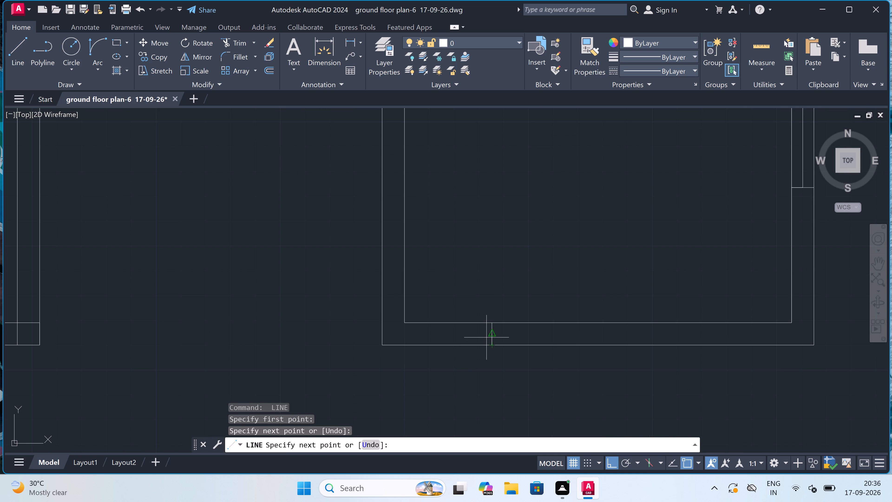
pyautogui.doubleClick(493, 334)
pyautogui.write("5'")
pyautogui.press('space')
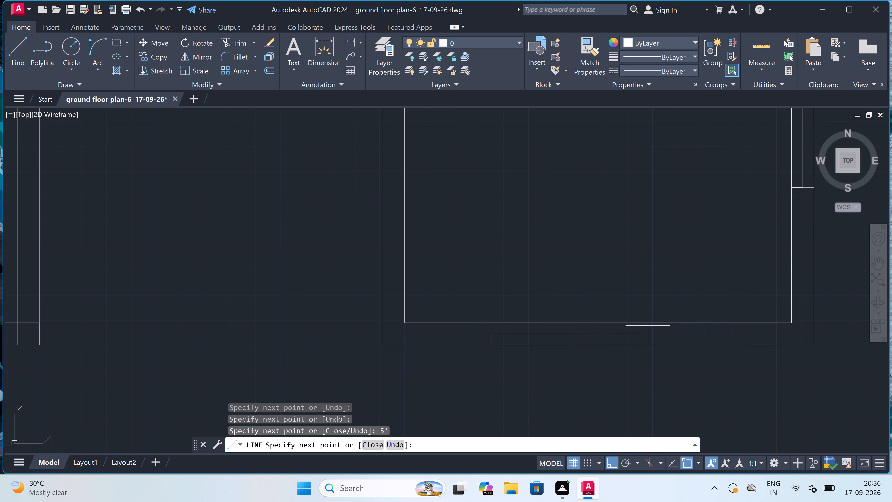
pyautogui.doubleClick(639, 320)
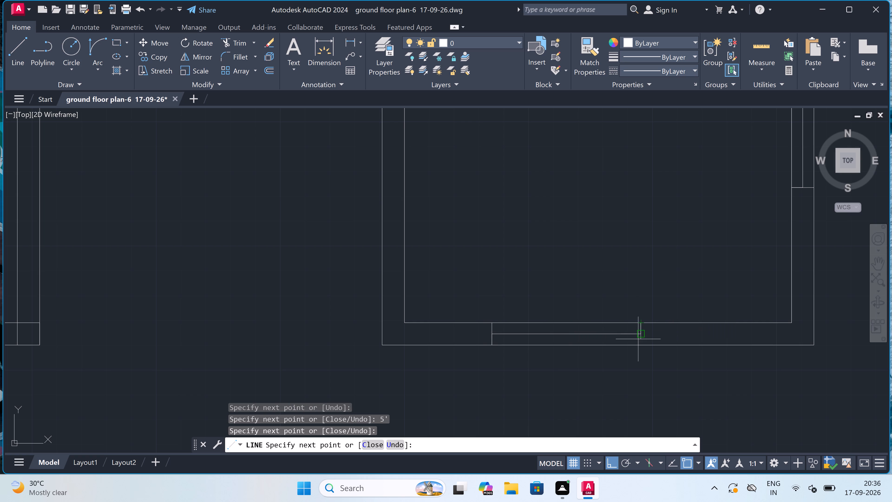
pyautogui.click(639, 345)
pyautogui.press('Escape')
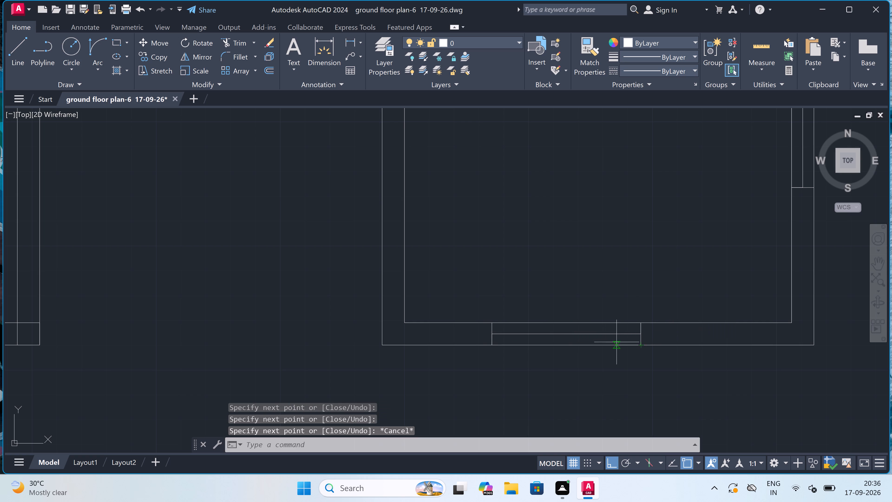
# Draw a window's left closing line across the bottom wall of the lower-left room and continue from its midpoint.
pyautogui.scroll(-6, 592, 330)
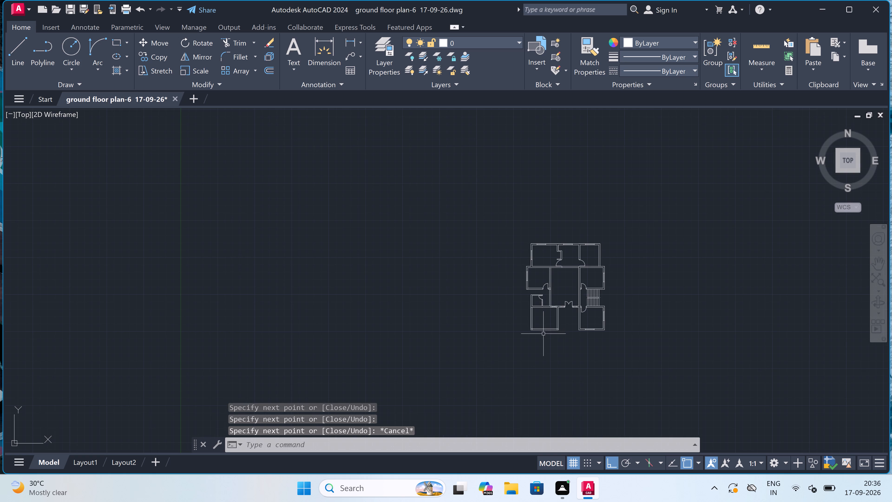
pyautogui.scroll(5, 535, 327)
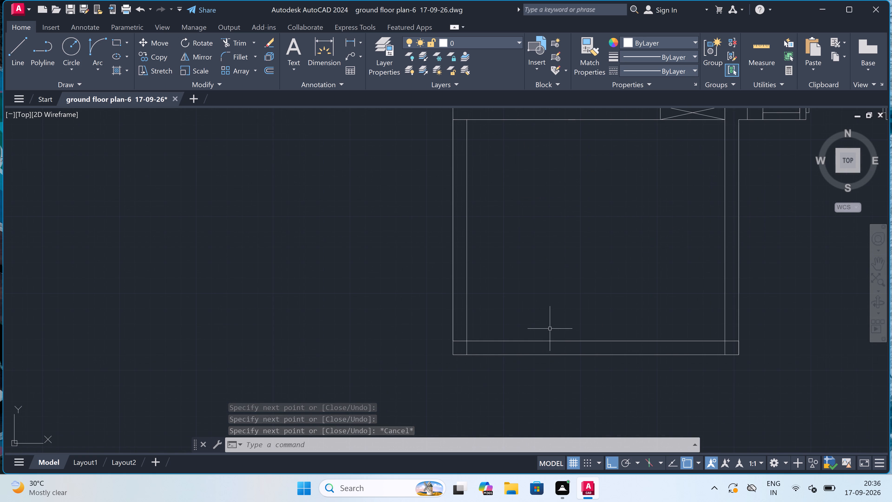
pyautogui.press('space')
pyautogui.click(529, 342)
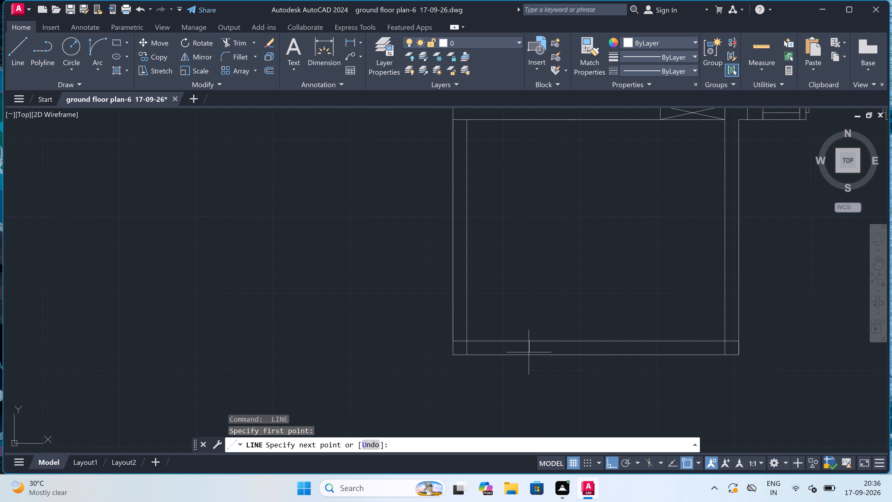
pyautogui.click(528, 355)
pyautogui.moveTo(530, 350); pyautogui.dragTo(532, 350)
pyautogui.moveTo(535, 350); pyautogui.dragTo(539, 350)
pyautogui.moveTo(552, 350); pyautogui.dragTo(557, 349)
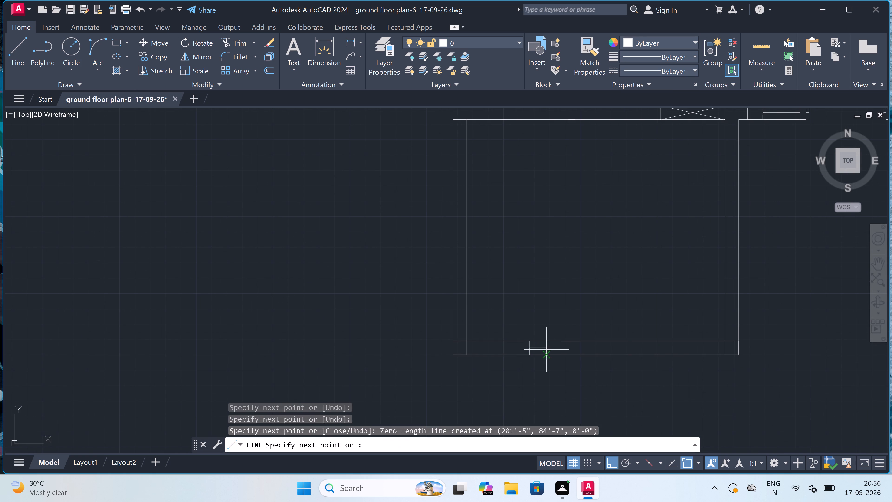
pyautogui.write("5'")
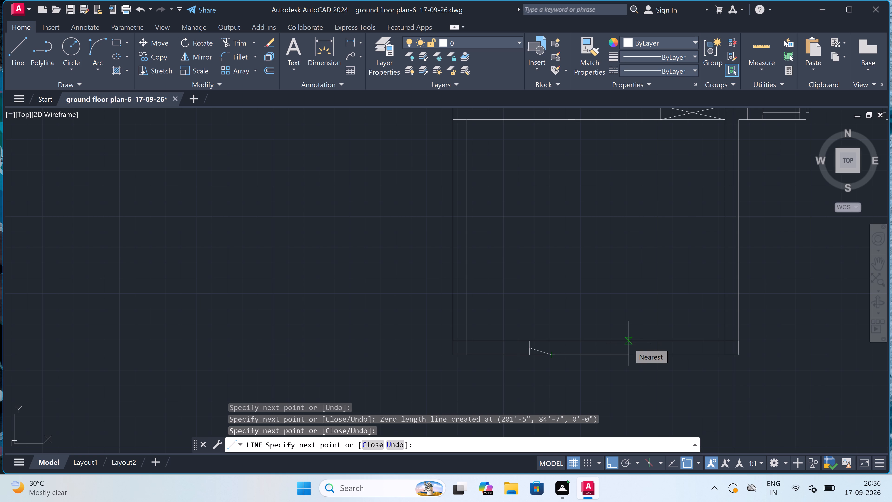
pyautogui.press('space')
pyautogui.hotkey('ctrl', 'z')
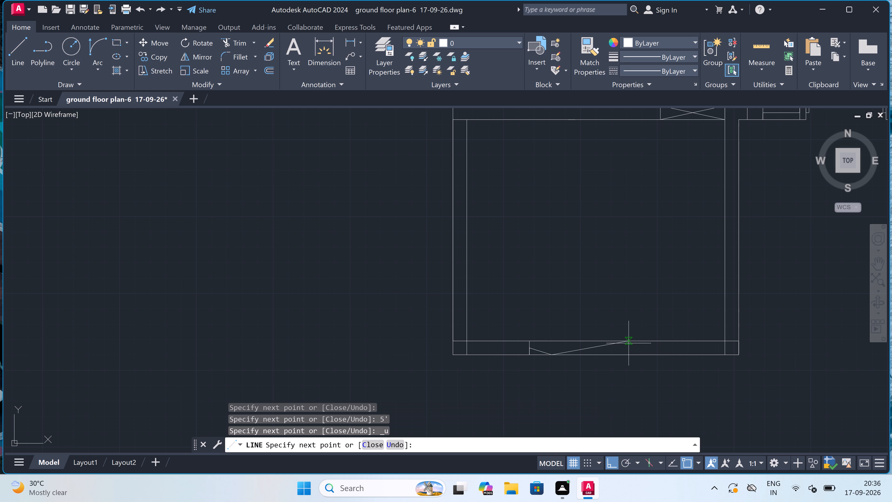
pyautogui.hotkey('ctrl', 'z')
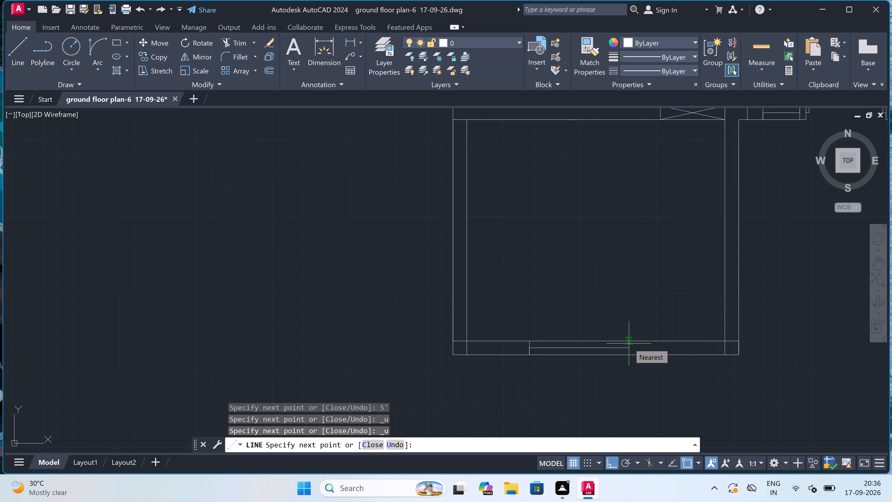
# Complete the lower-left room's bottom-wall window with a 5' line along mid-wall and a right closing line across the wall.
pyautogui.write("5'")
pyautogui.press('space')
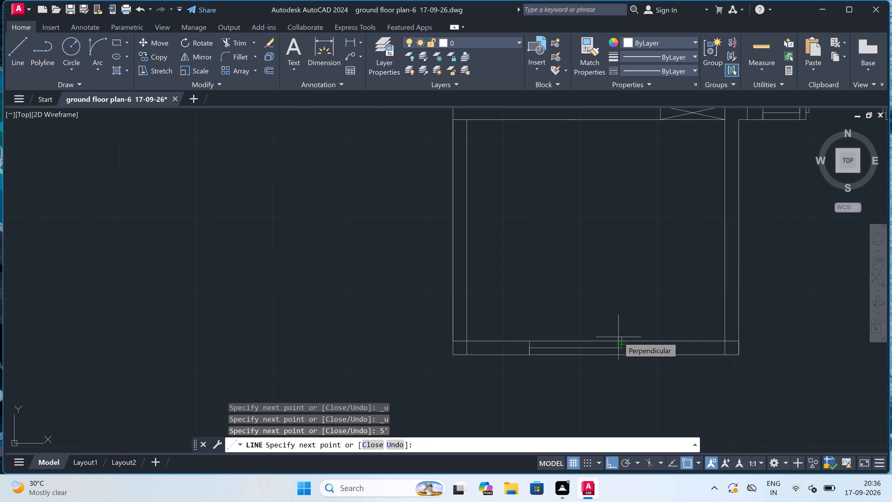
pyautogui.press('F8')
pyautogui.press('F8')
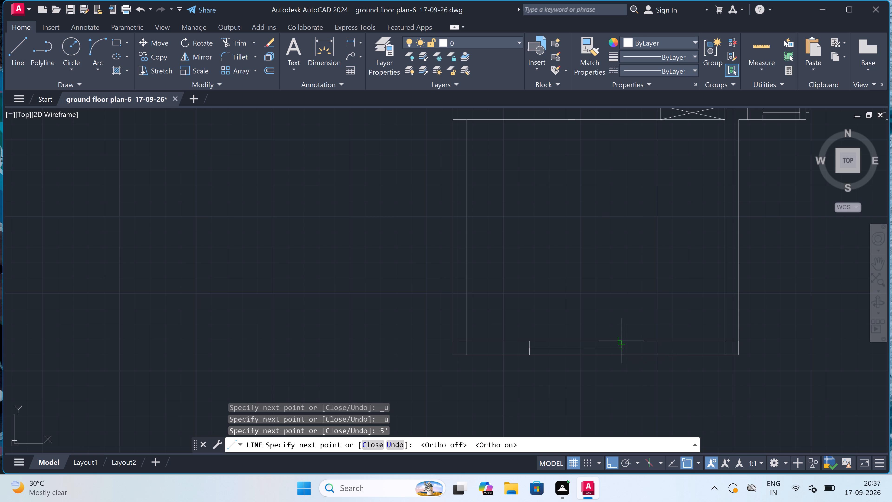
pyautogui.click(623, 339)
pyautogui.moveTo(623, 339); pyautogui.dragTo(624, 344)
pyautogui.click(625, 356)
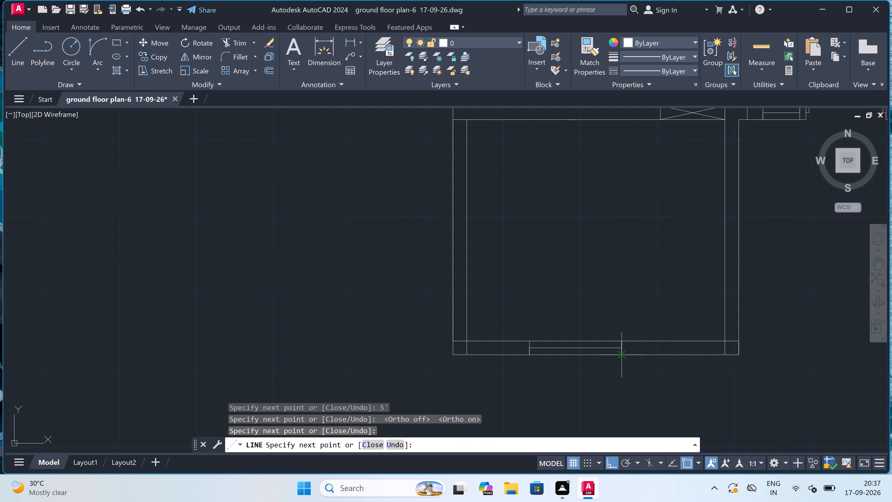
pyautogui.press('Escape')
# Trim the overlapping inner wall lines at both bottom corners of the lower-left room.
pyautogui.write('tr')
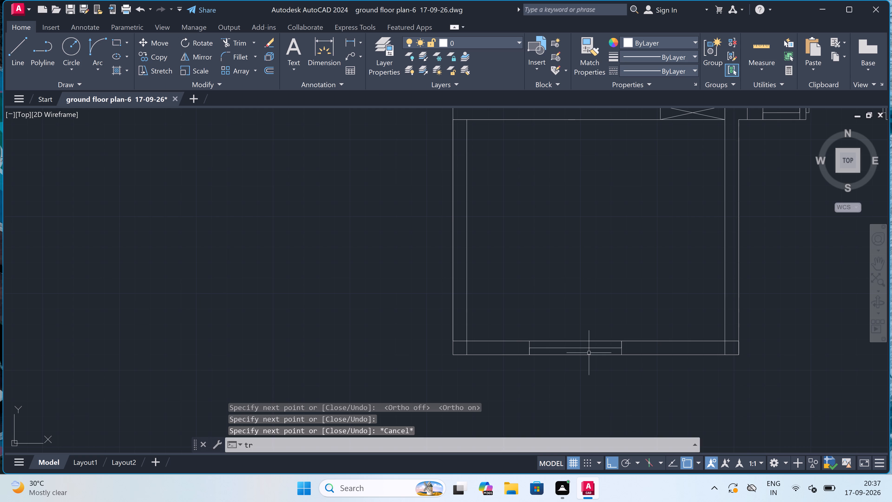
pyautogui.press('space')
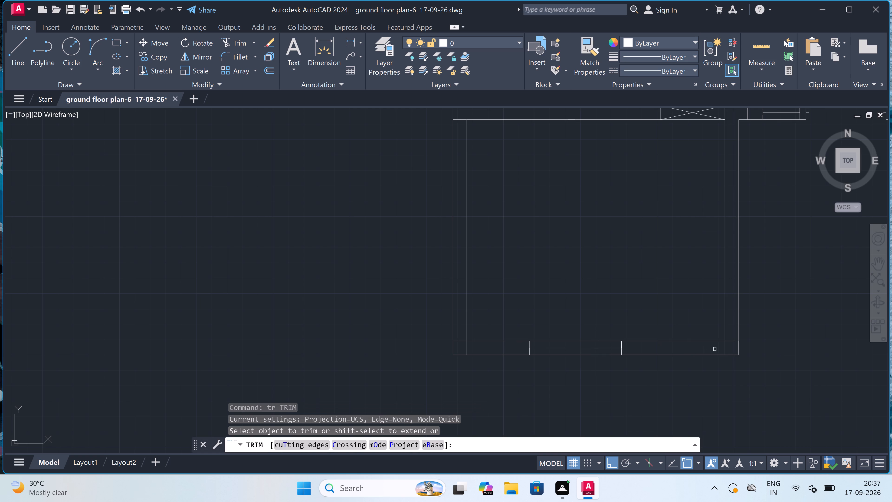
pyautogui.doubleClick(717, 349)
pyautogui.click(730, 343)
pyautogui.click(730, 343)
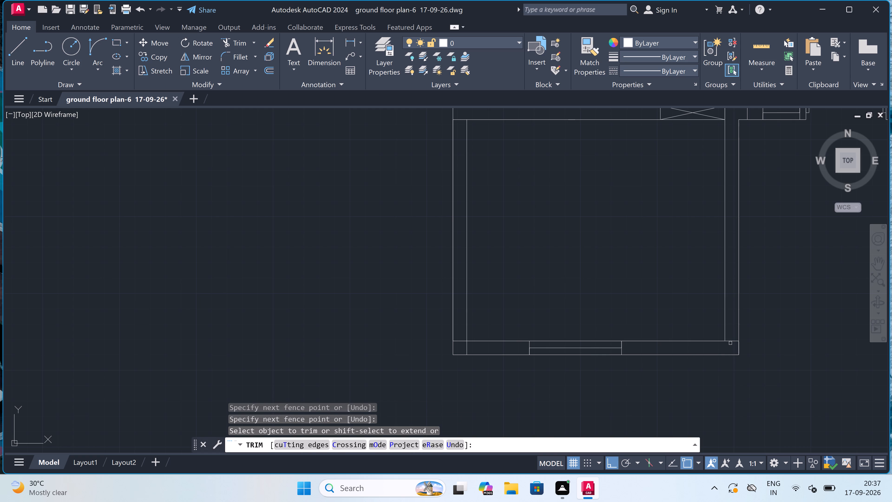
pyautogui.click(730, 338)
pyautogui.click(730, 345)
pyautogui.scroll(-3, 730, 345)
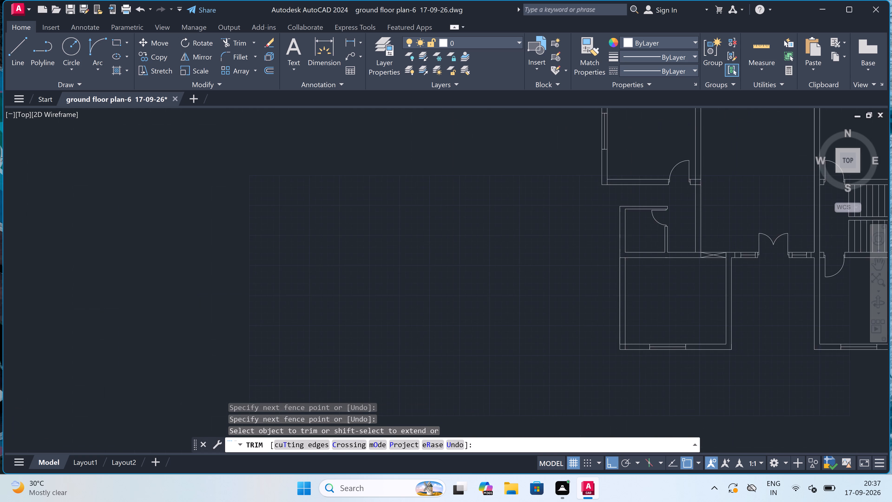
pyautogui.scroll(4, 660, 351)
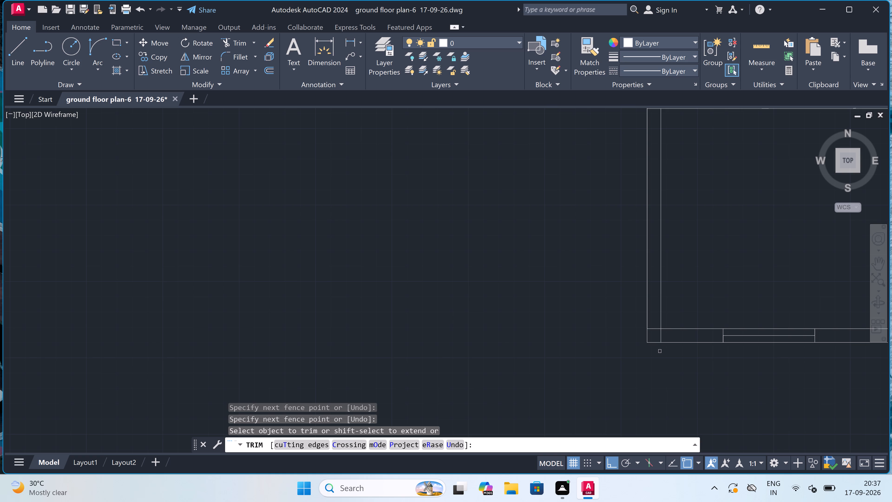
pyautogui.click(661, 336)
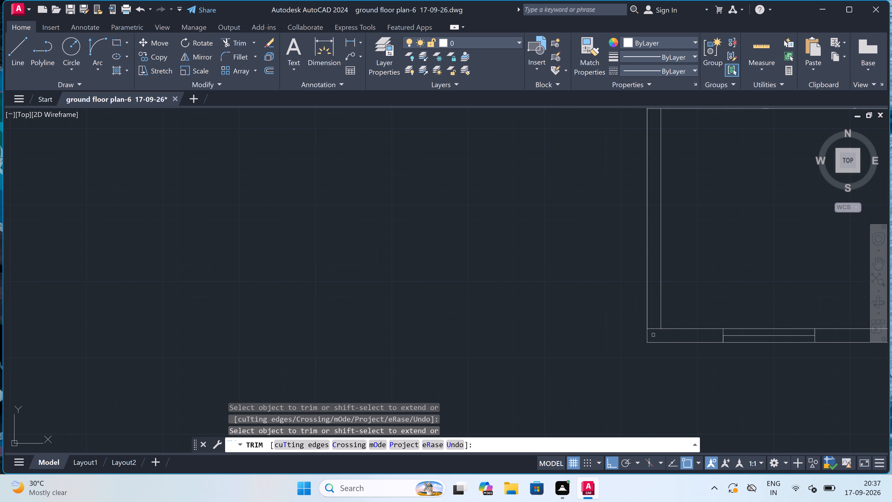
pyautogui.click(653, 335)
pyautogui.click(655, 324)
pyautogui.press('Escape')
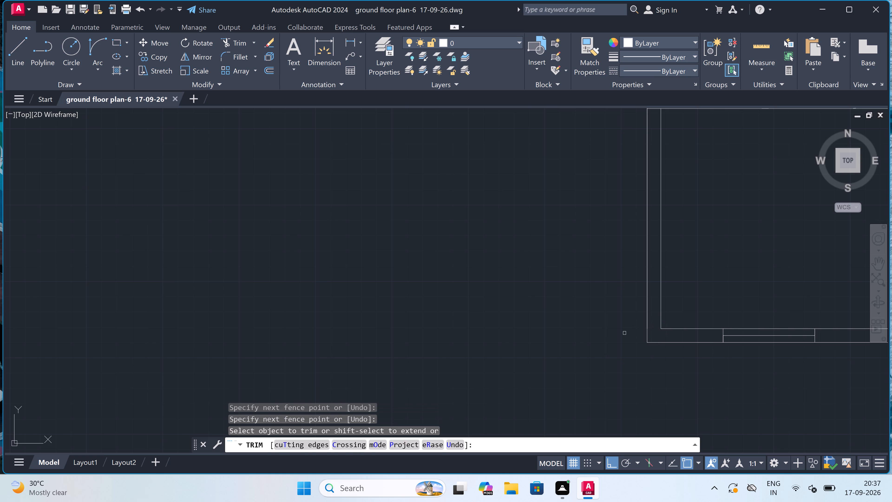
# Draw a 5' window in the left wall of the lower-left room, with a mid-wall line and closing lines across the wall.
pyautogui.scroll(-3, 617, 334)
pyautogui.scroll(2, 629, 308)
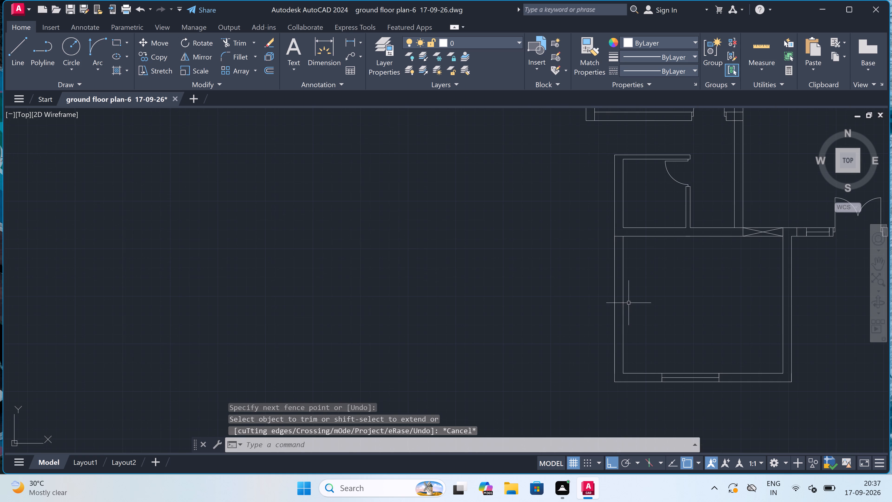
pyautogui.scroll(1, 620, 275)
pyautogui.press('l')
pyautogui.press('space')
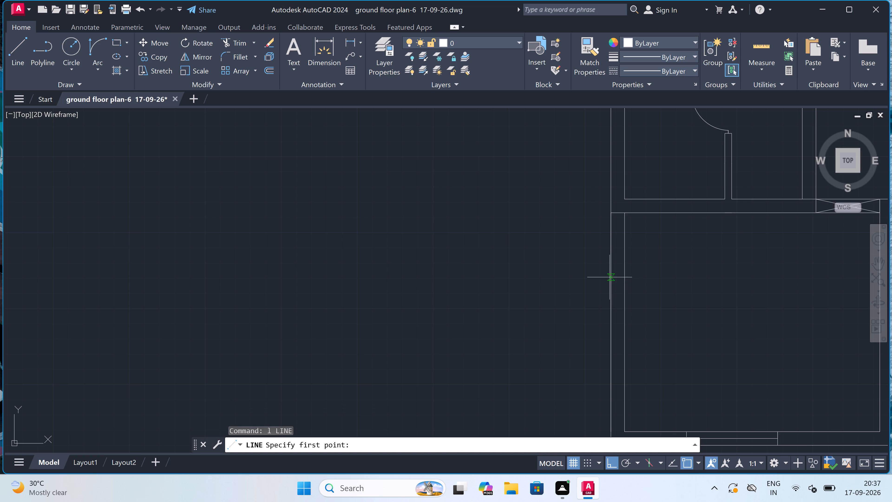
pyautogui.doubleClick(610, 272)
pyautogui.doubleClick(622, 273)
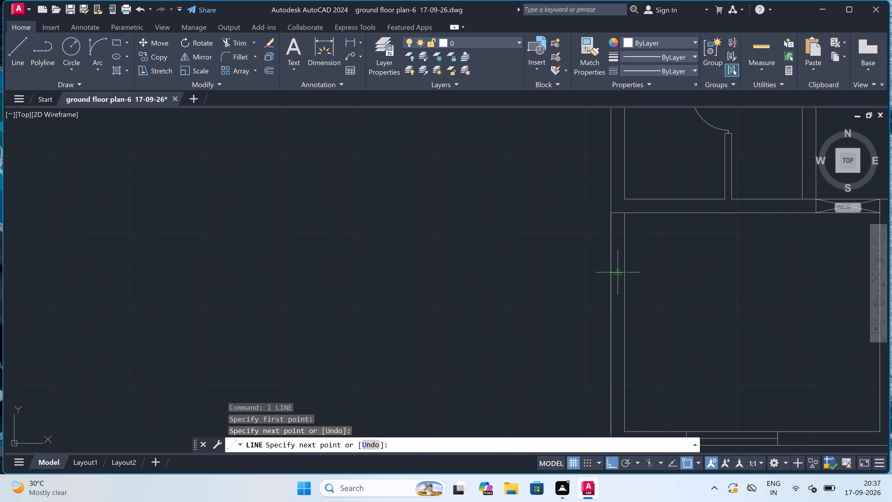
pyautogui.moveTo(620, 273); pyautogui.dragTo(620, 281)
pyautogui.write("5'")
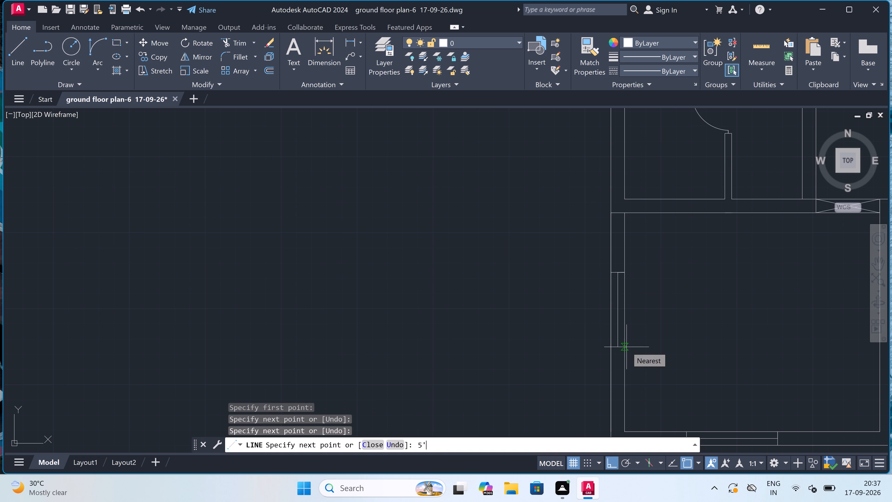
pyautogui.press('space')
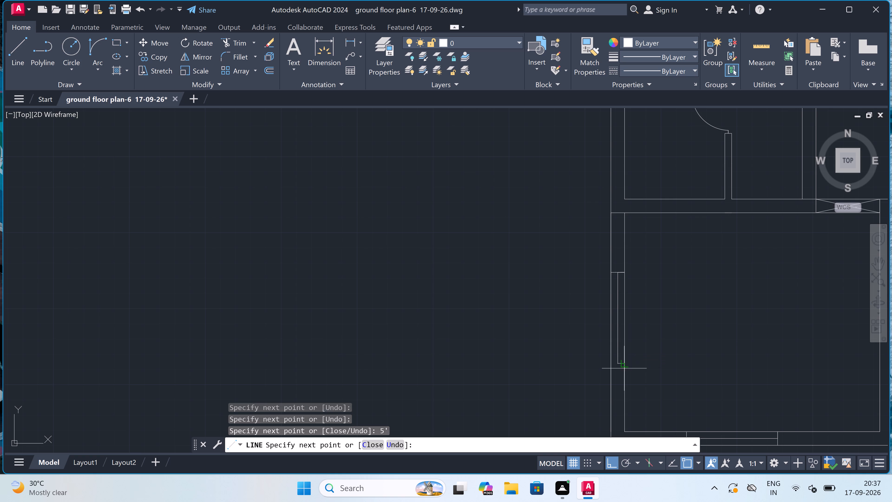
pyautogui.click(624, 365)
pyautogui.click(610, 363)
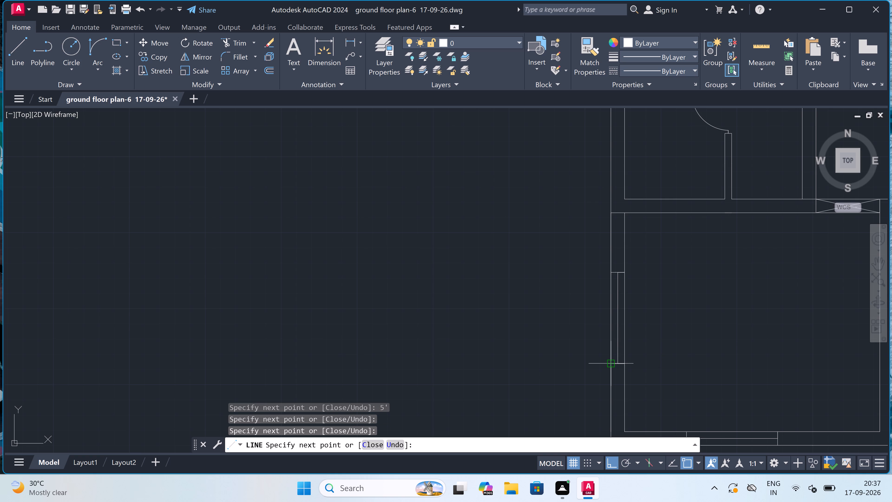
pyautogui.press('Escape')
# Trim the line crossing the left wall at the lower-left room's top-left corner.
pyautogui.scroll(-2, 609, 363)
pyautogui.scroll(1, 618, 311)
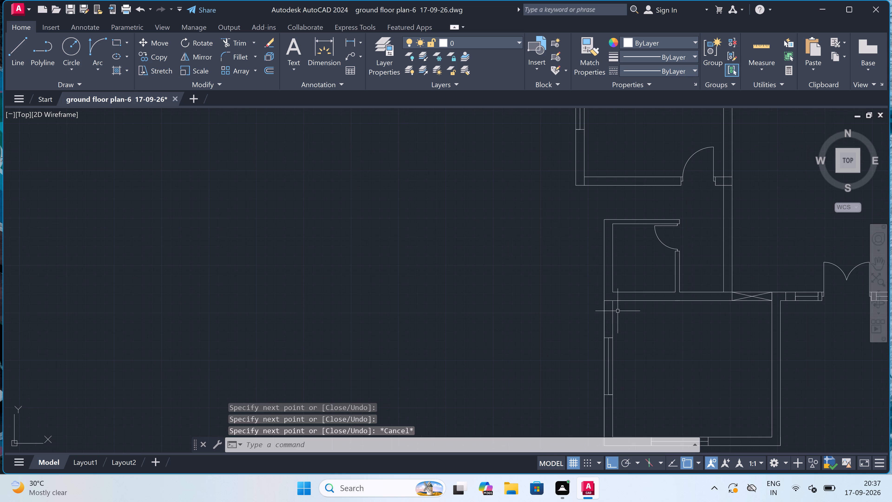
pyautogui.write('tr')
pyautogui.press('space')
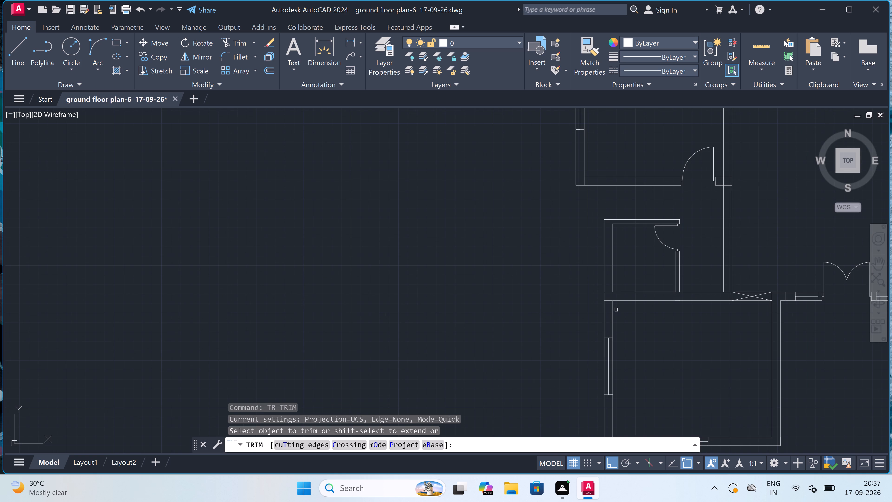
pyautogui.scroll(2, 609, 304)
pyautogui.click(609, 304)
pyautogui.click(607, 291)
pyautogui.scroll(-3, 607, 291)
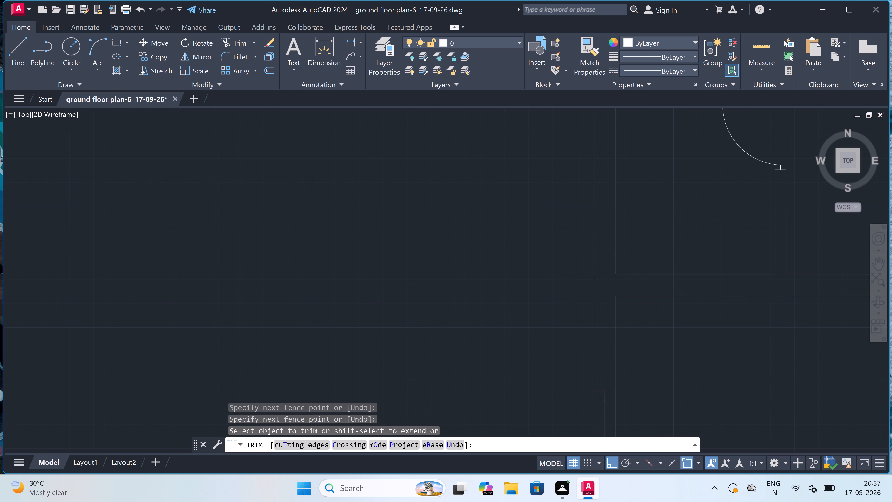
# Trim the overlapping inner wall line at the bottom-left corner of the middle-left room.
pyautogui.scroll(-2, 607, 291)
pyautogui.scroll(3, 643, 283)
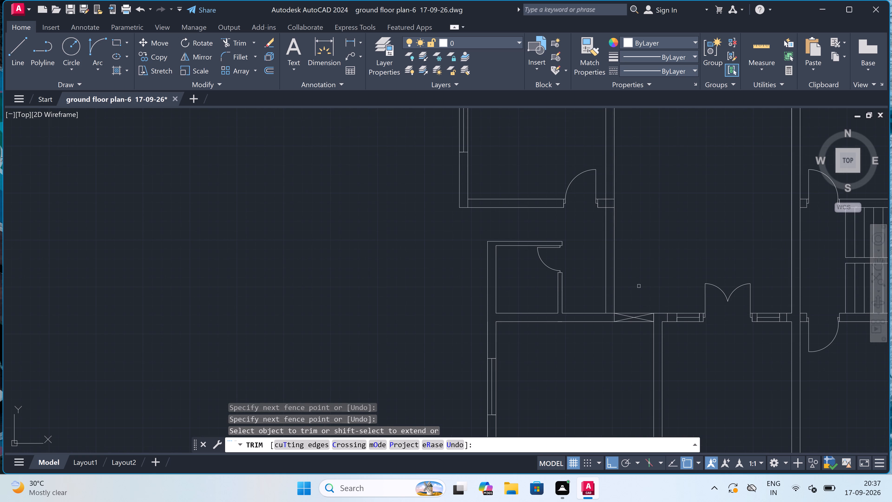
pyautogui.scroll(-1, 623, 292)
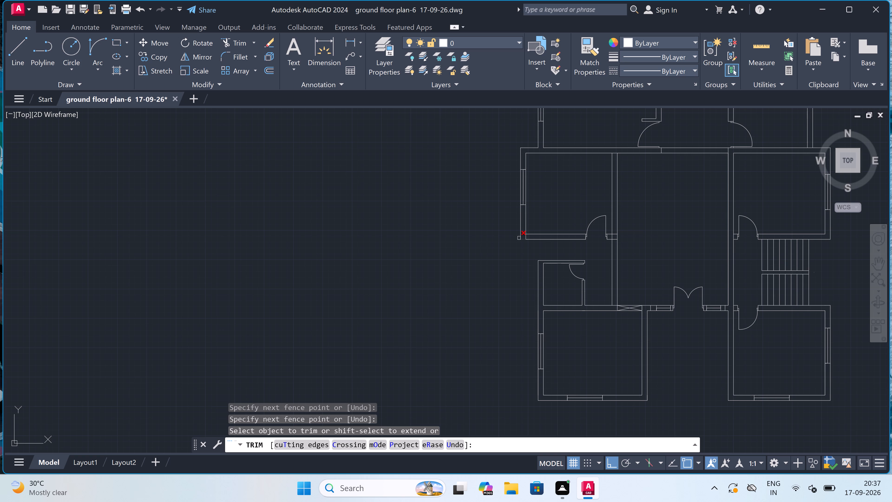
pyautogui.scroll(3, 519, 238)
pyautogui.moveTo(531, 231); pyautogui.dragTo(536, 231)
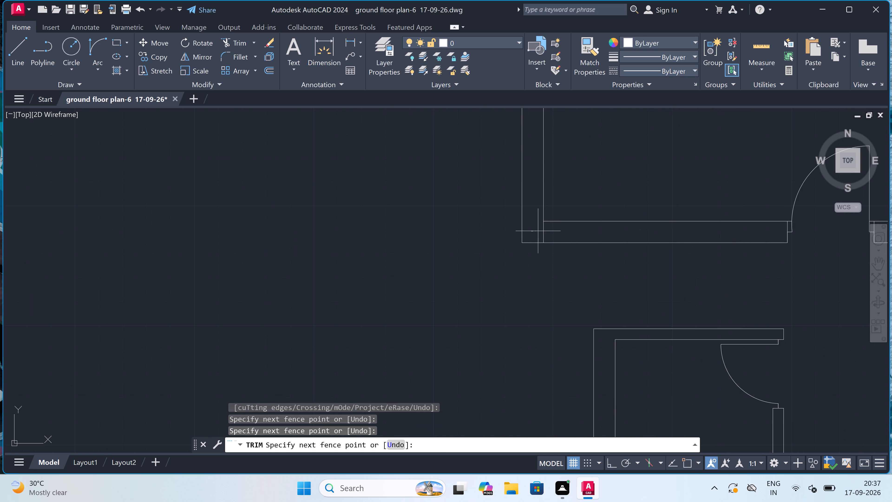
pyautogui.click(547, 231)
# Trim the overlapping lines where the middle-left room's right wall meets its bottom wall beside the door and its top wall.
pyautogui.scroll(-3, 547, 231)
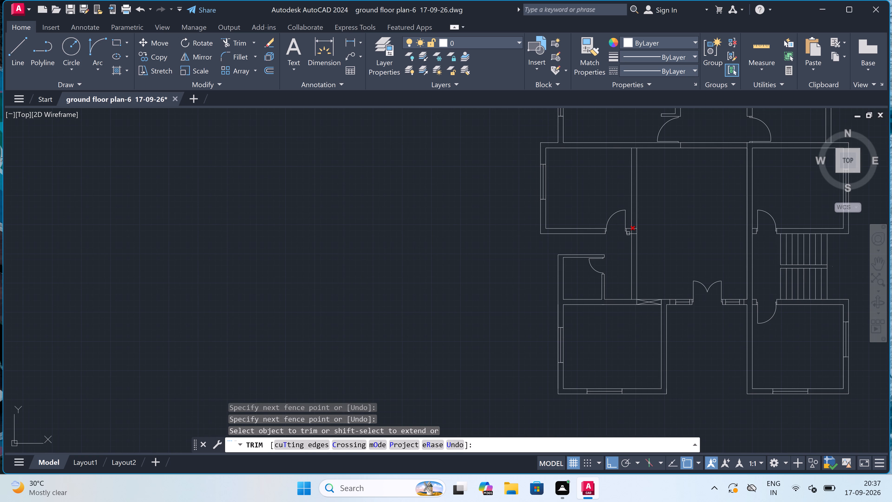
pyautogui.scroll(3, 628, 233)
pyautogui.click(632, 228)
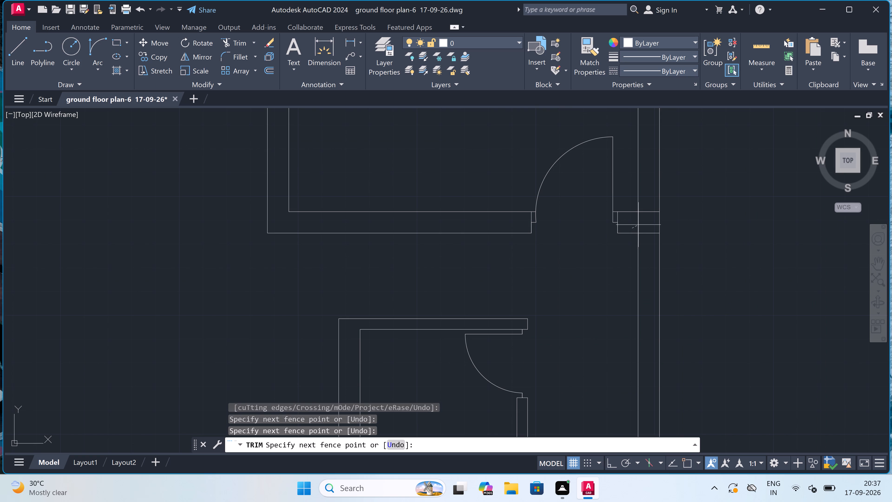
pyautogui.click(645, 211)
pyautogui.scroll(-4, 645, 211)
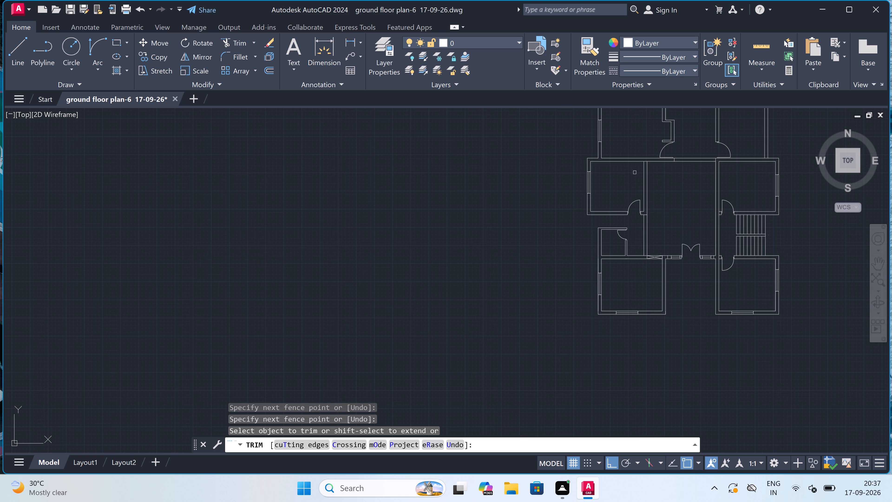
pyautogui.scroll(4, 640, 164)
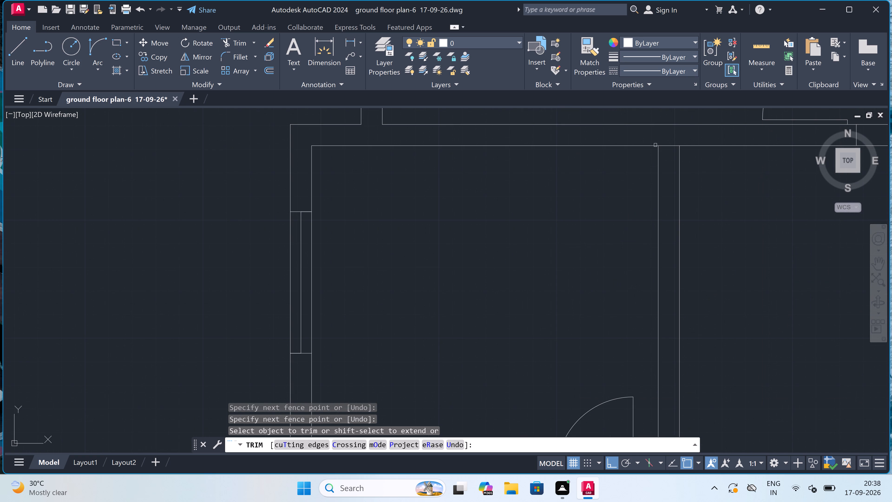
pyautogui.click(664, 134)
pyautogui.click(663, 165)
pyautogui.scroll(-5, 664, 165)
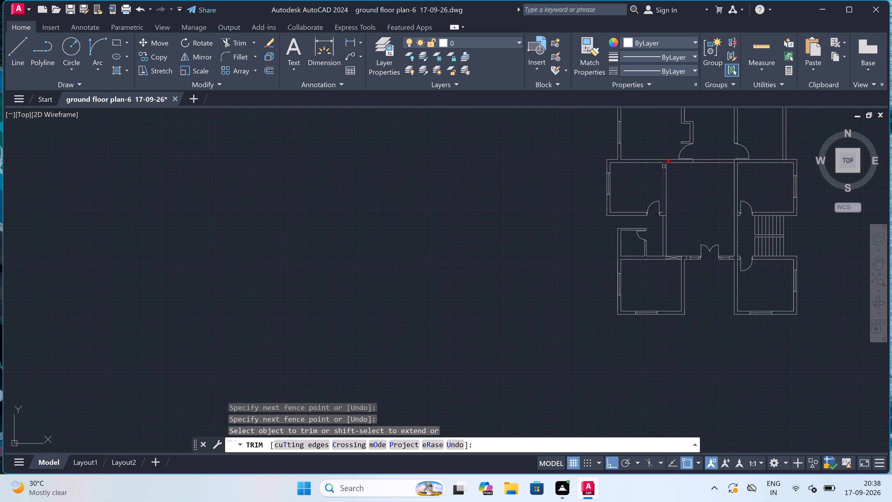
pyautogui.press('Escape')
# Draw two crossing diagonal lines in the central hall's top wall, between the existing jamb line and the hall's right wall.
pyautogui.scroll(2, 627, 178)
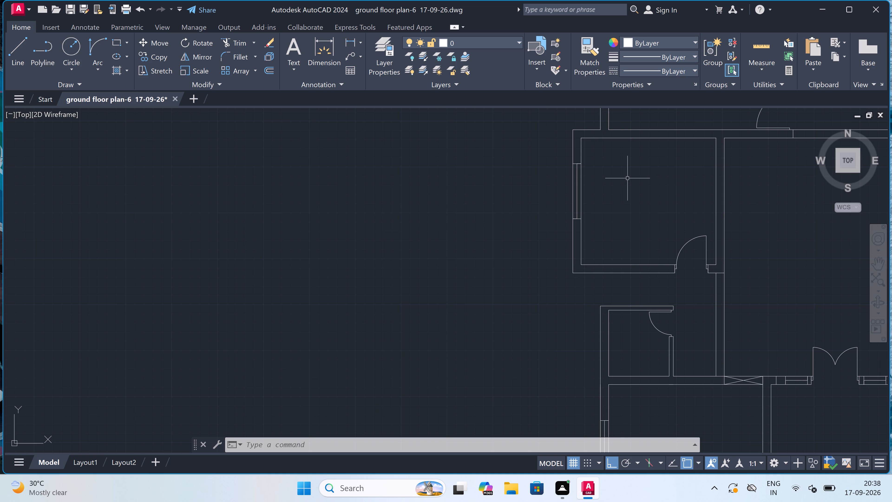
pyautogui.scroll(-3, 627, 180)
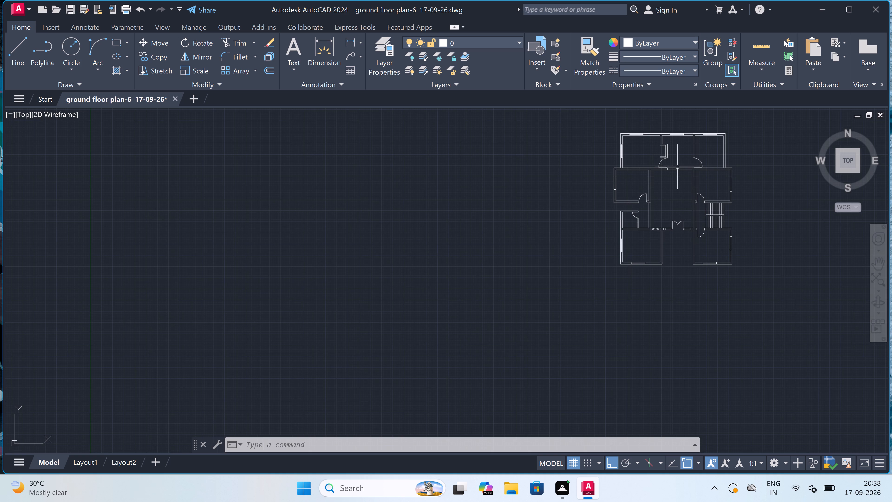
pyautogui.scroll(4, 679, 166)
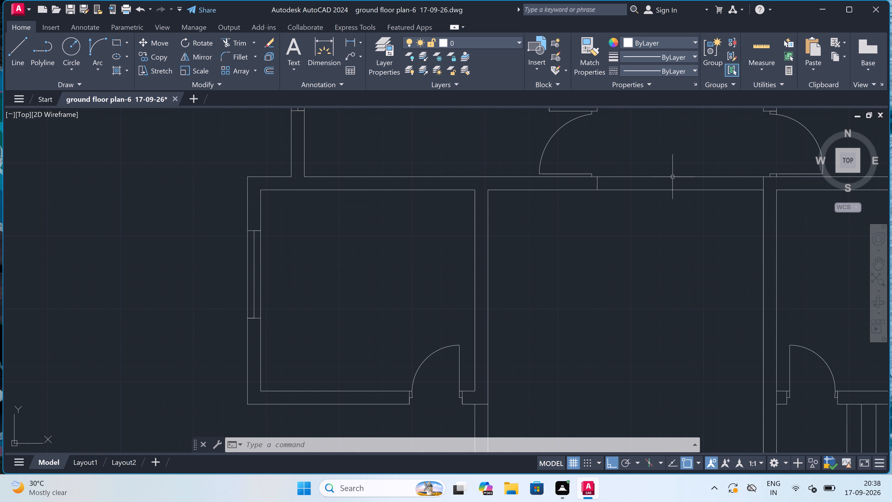
pyautogui.press('l')
pyautogui.press('space')
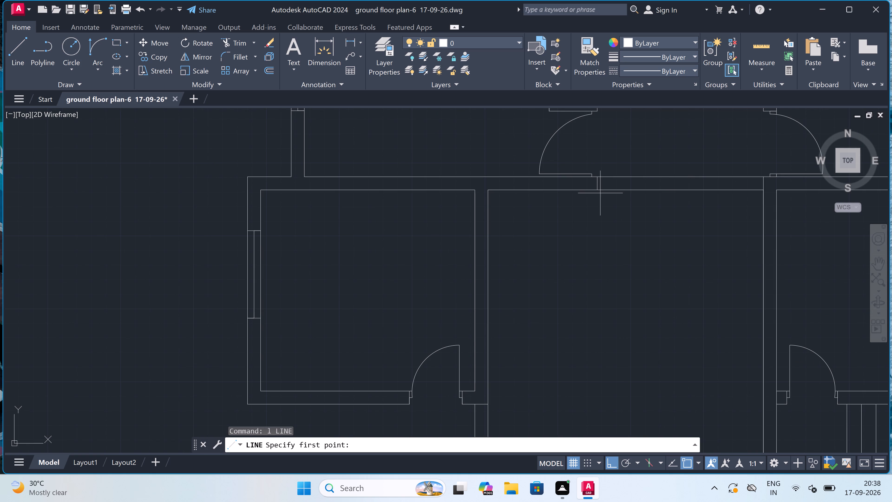
pyautogui.click(599, 176)
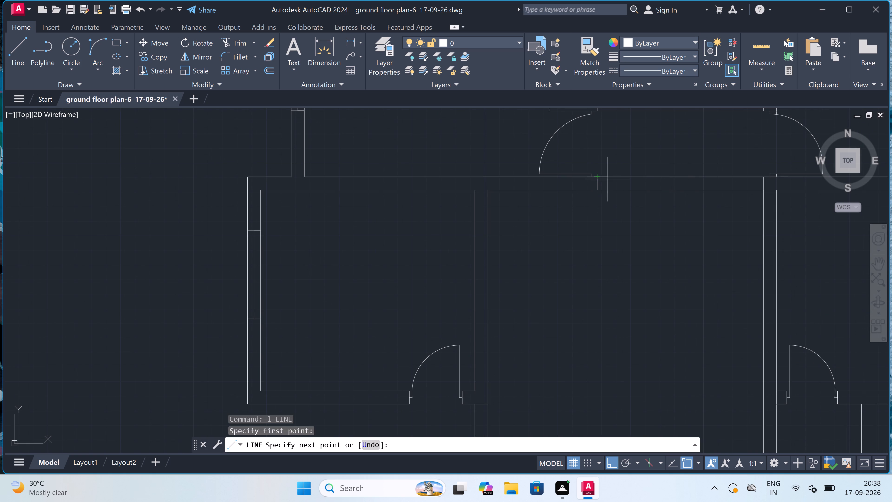
pyautogui.press('F8')
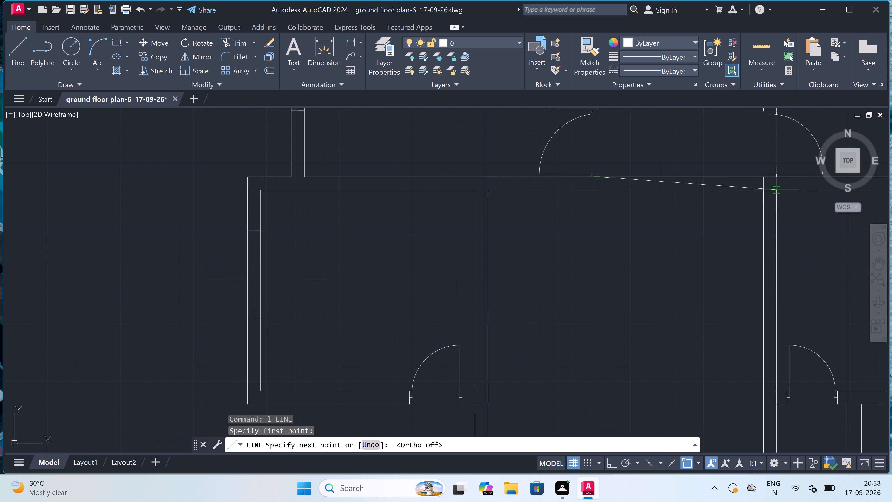
pyautogui.click(762, 192)
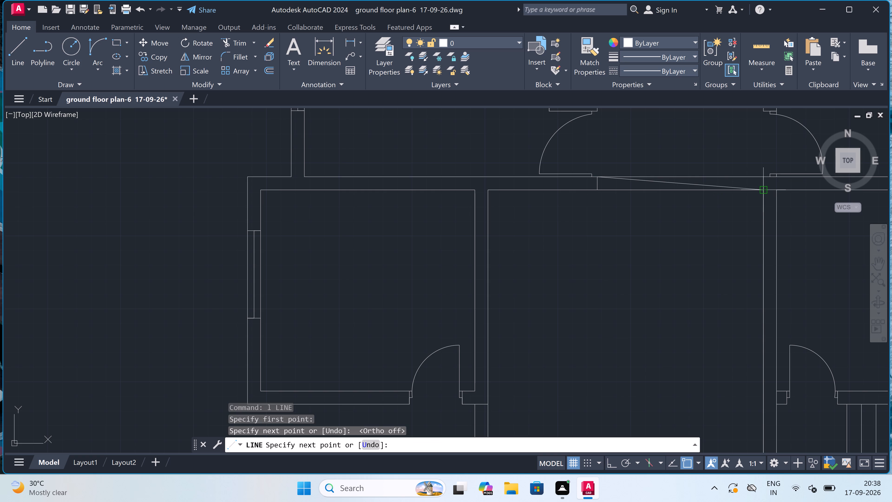
pyautogui.press('F8')
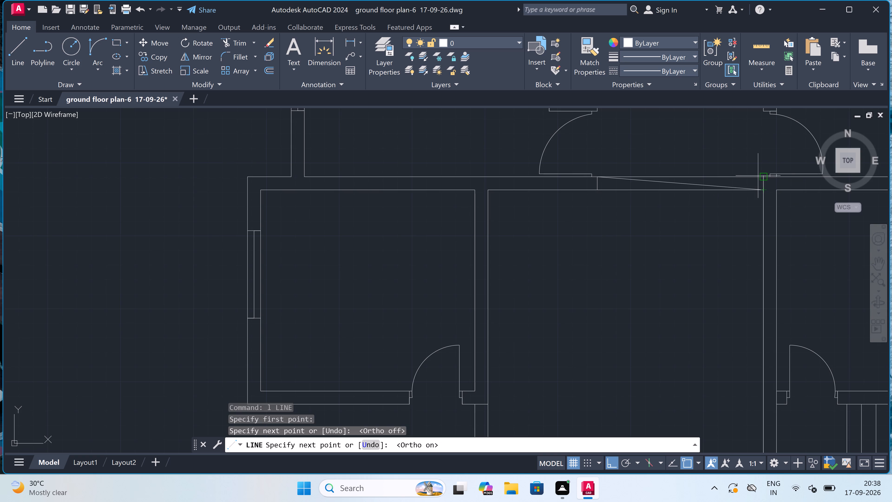
pyautogui.tripleClick(761, 175)
pyautogui.press('F8')
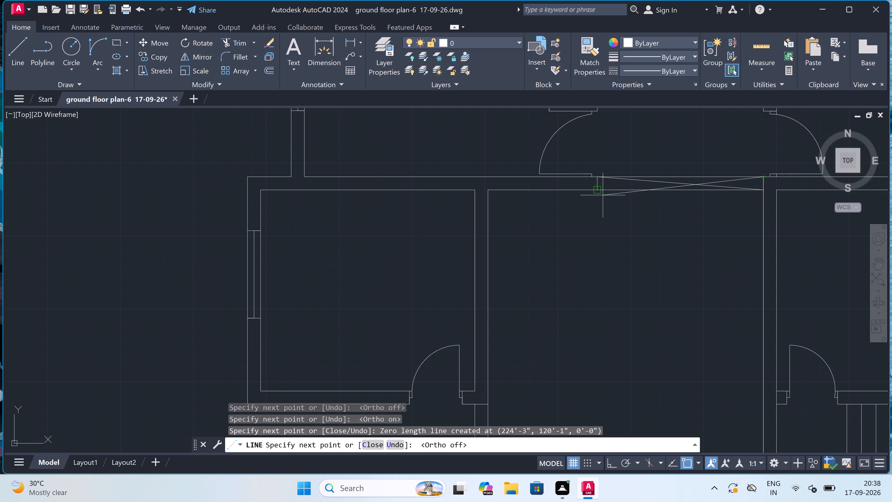
pyautogui.click(593, 189)
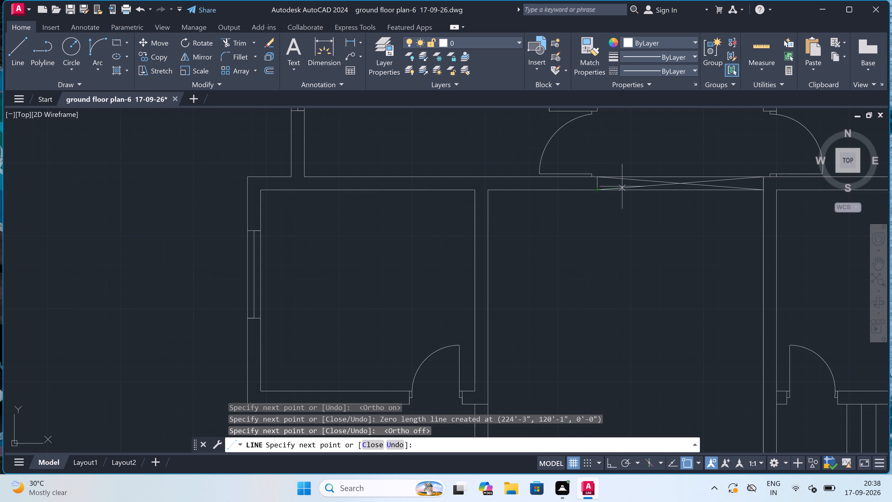
pyautogui.press('Escape')
pyautogui.scroll(-4, 641, 195)
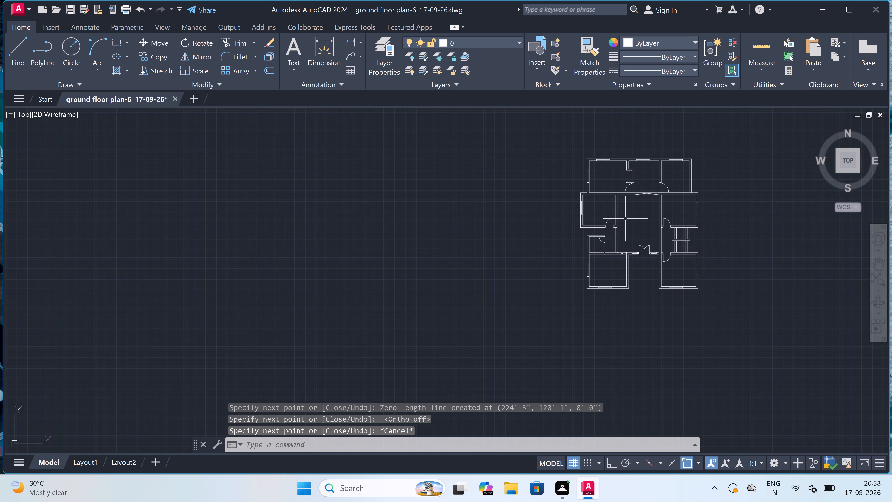
# Draw two crossing diagonal lines in the central hall's left wall, from below the middle-left room's door down to the bottom wall.
pyautogui.scroll(4, 613, 235)
pyautogui.press('space')
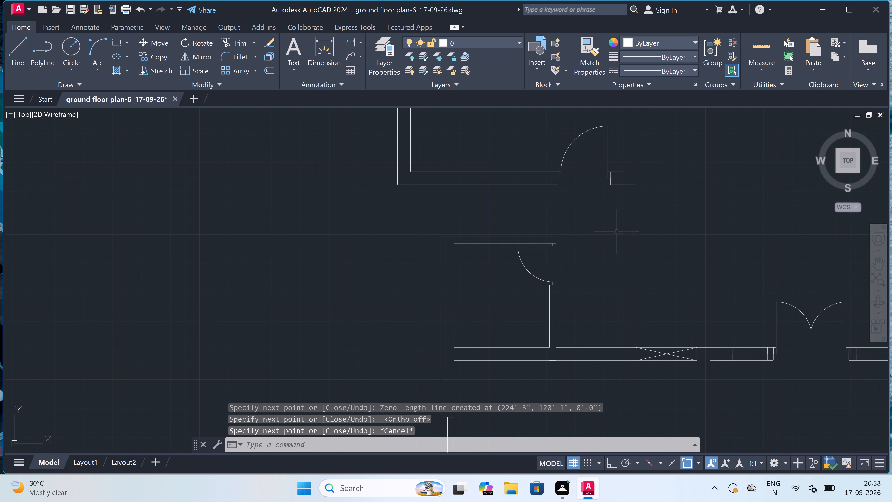
pyautogui.click(621, 188)
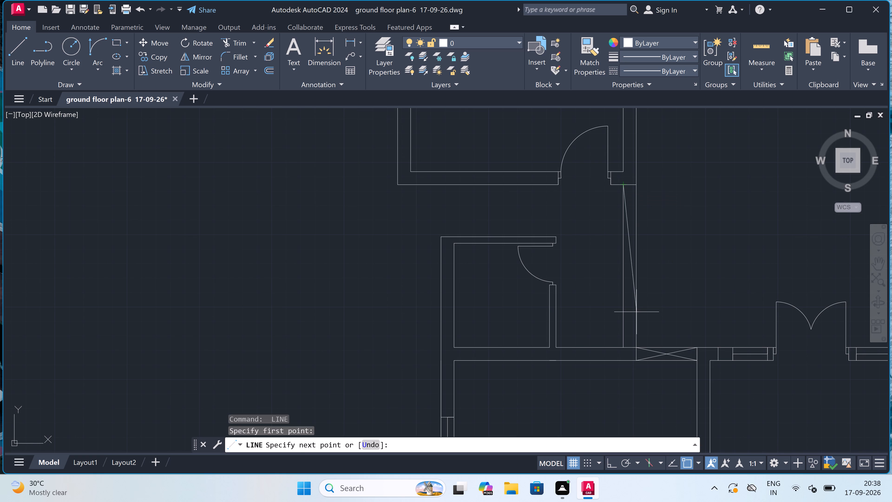
pyautogui.press('space')
pyautogui.press('space')
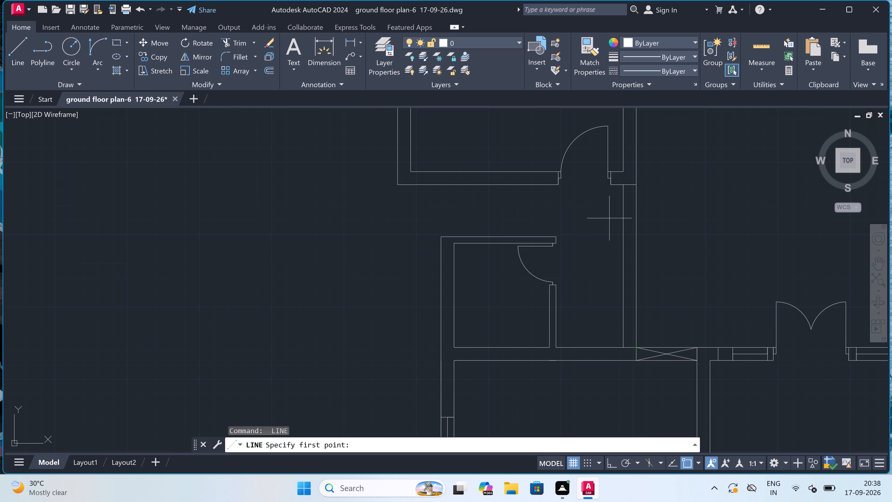
pyautogui.doubleClick(620, 188)
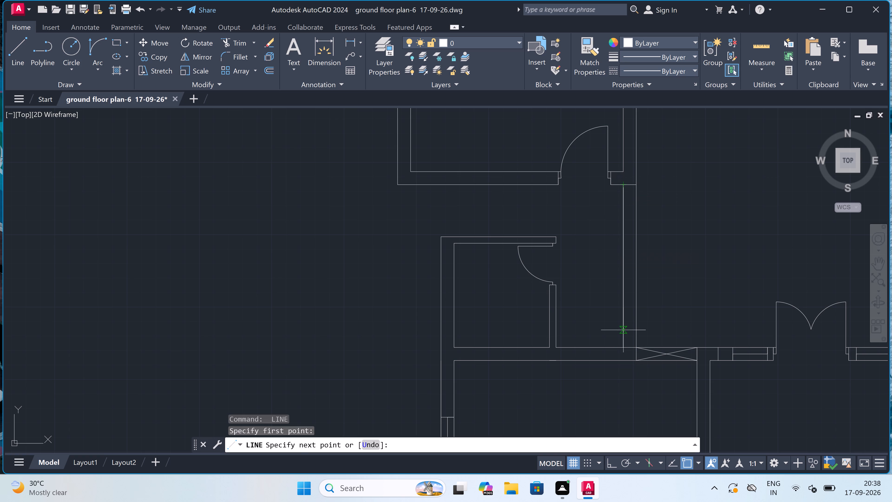
pyautogui.click(637, 347)
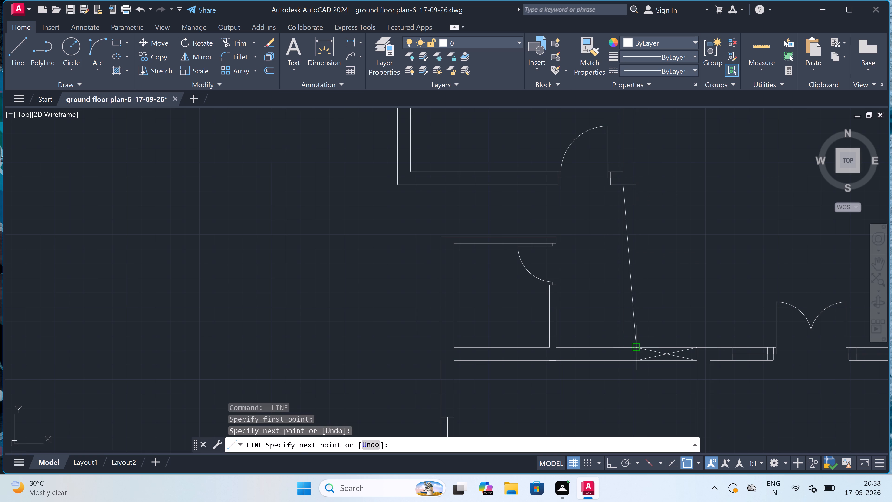
pyautogui.press('space')
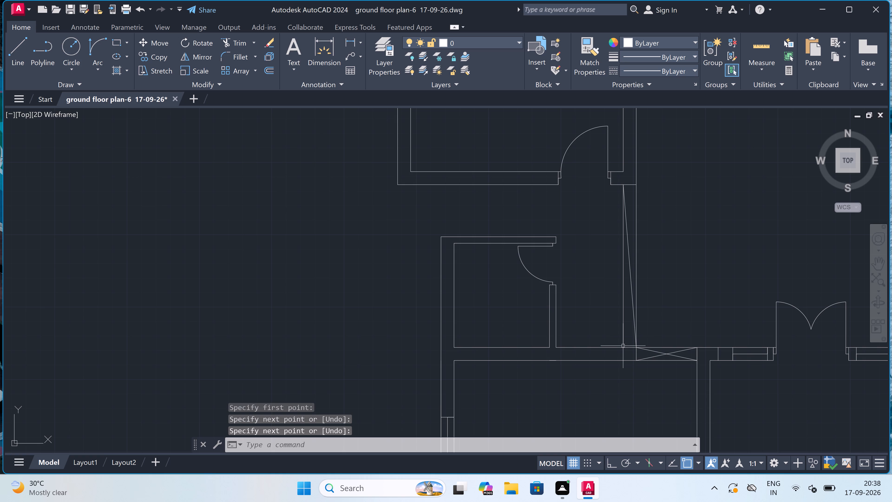
pyautogui.scroll(3, 623, 346)
pyautogui.press('space')
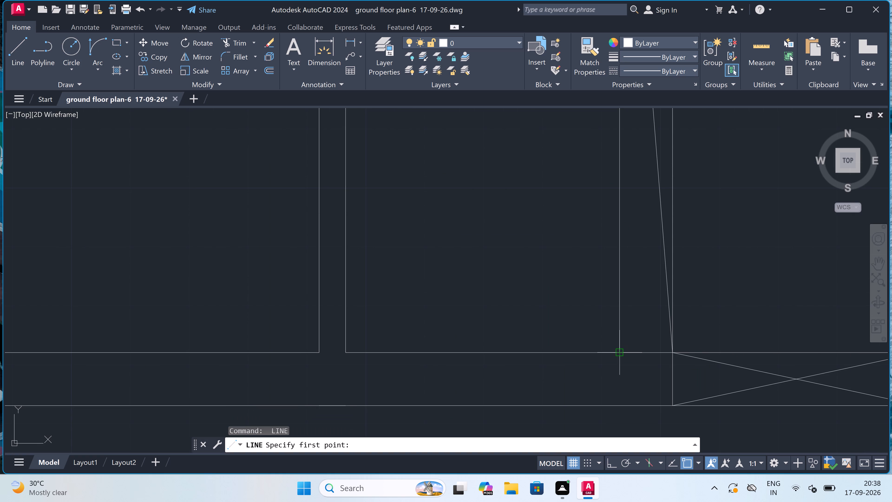
pyautogui.click(620, 352)
pyautogui.scroll(-4, 623, 341)
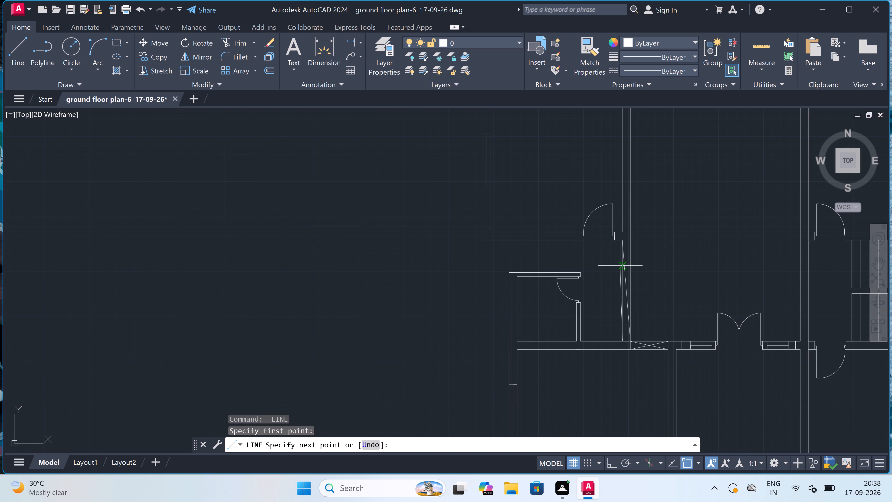
pyautogui.scroll(3, 624, 253)
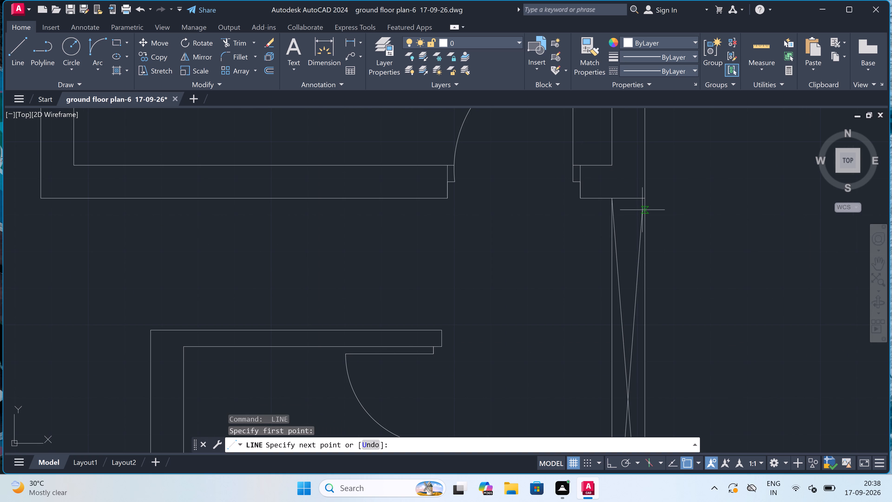
pyautogui.click(641, 198)
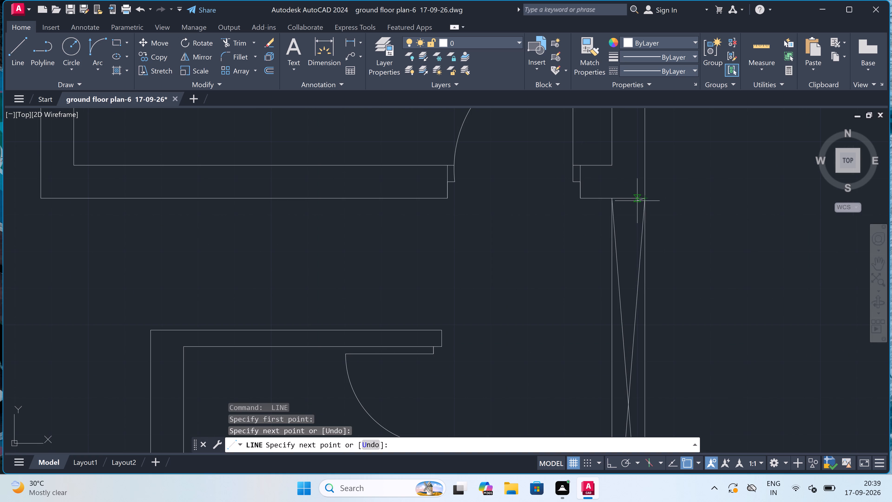
pyautogui.press('Escape')
# Draw a short line across the central hall's right wall, level with the underside of the middle-right room's bottom wall.
pyautogui.scroll(-8, 619, 214)
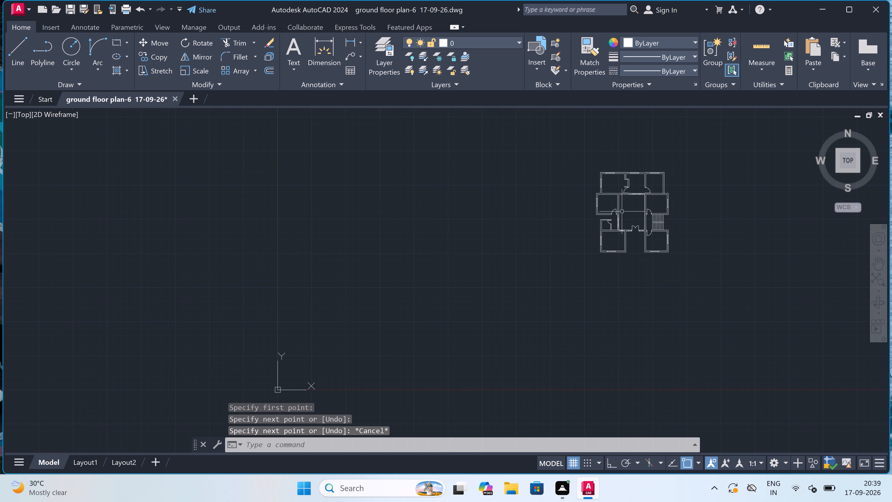
pyautogui.scroll(4, 636, 201)
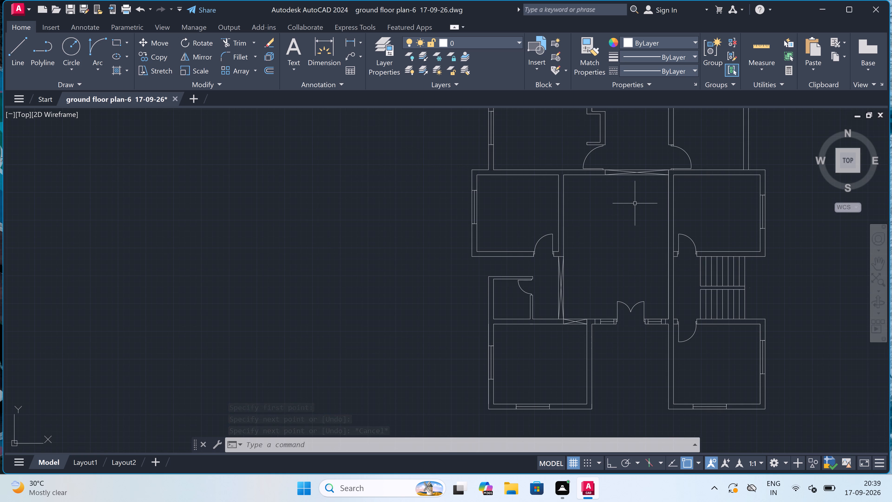
pyautogui.scroll(2, 681, 238)
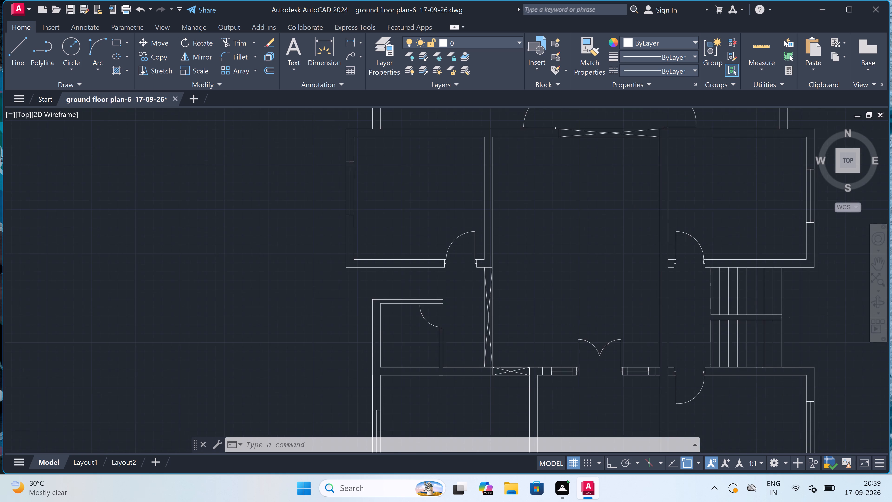
pyautogui.press('l')
pyautogui.press('space')
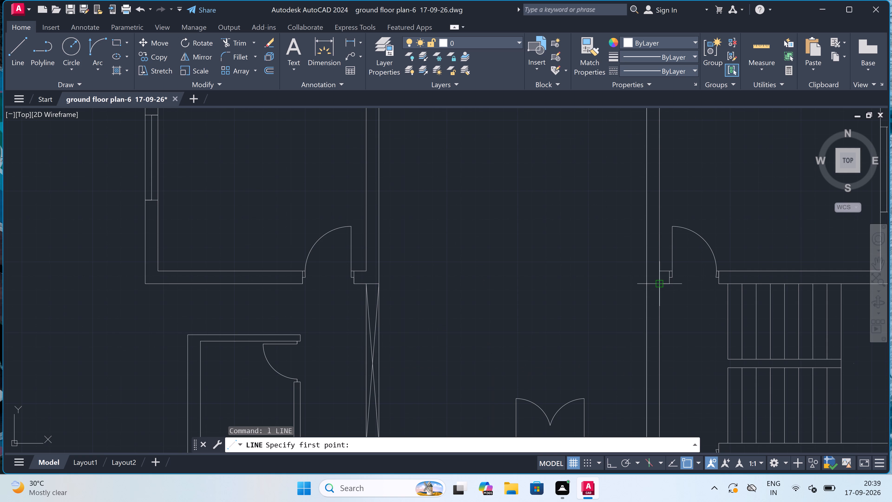
pyautogui.click(659, 283)
pyautogui.click(647, 281)
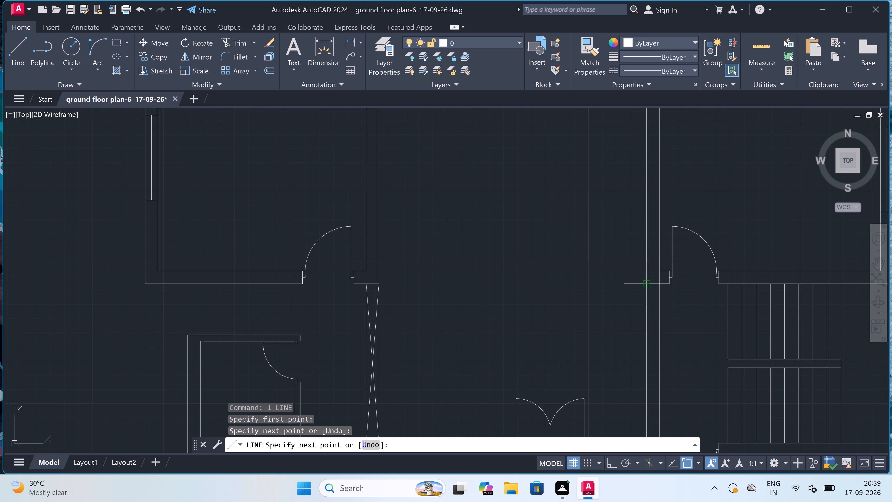
pyautogui.press('Escape')
# Close the hall's right wall with a line at the bottom wall's upper face and cross the opening above it with two diagonals.
pyautogui.scroll(-3, 647, 281)
pyautogui.scroll(3, 650, 287)
pyautogui.scroll(-2, 651, 287)
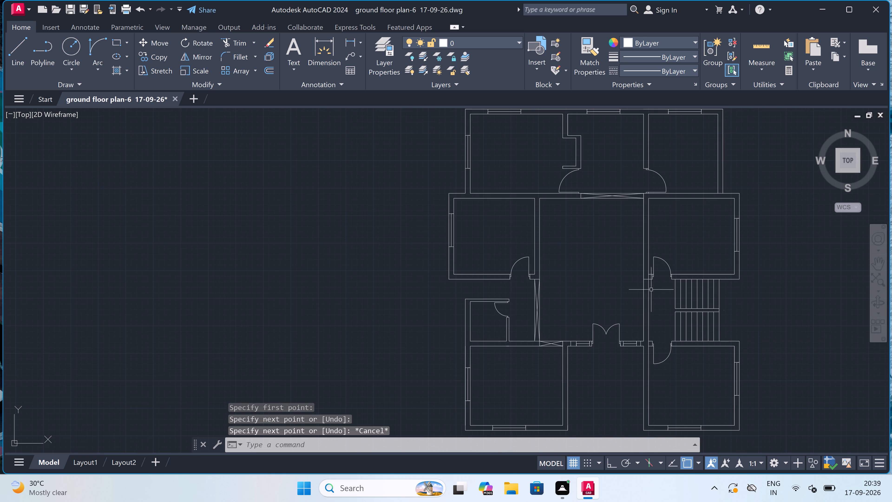
pyautogui.scroll(3, 651, 327)
pyautogui.press('space')
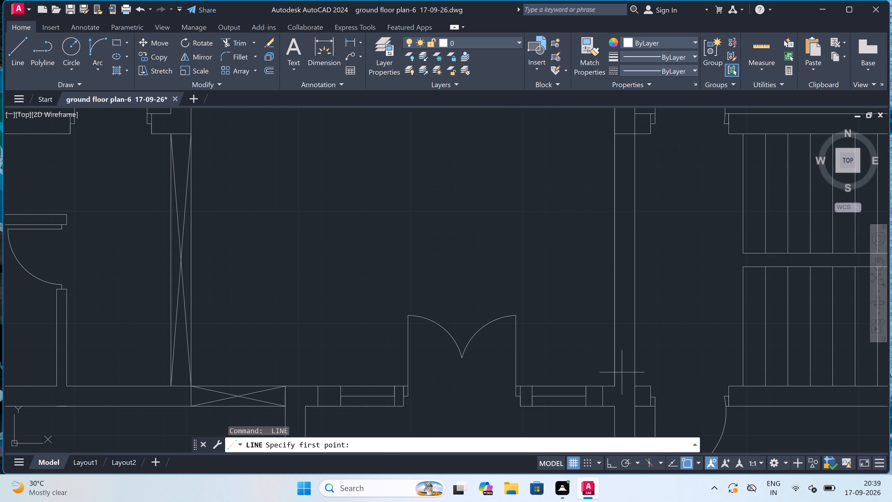
pyautogui.click(616, 385)
pyautogui.click(637, 387)
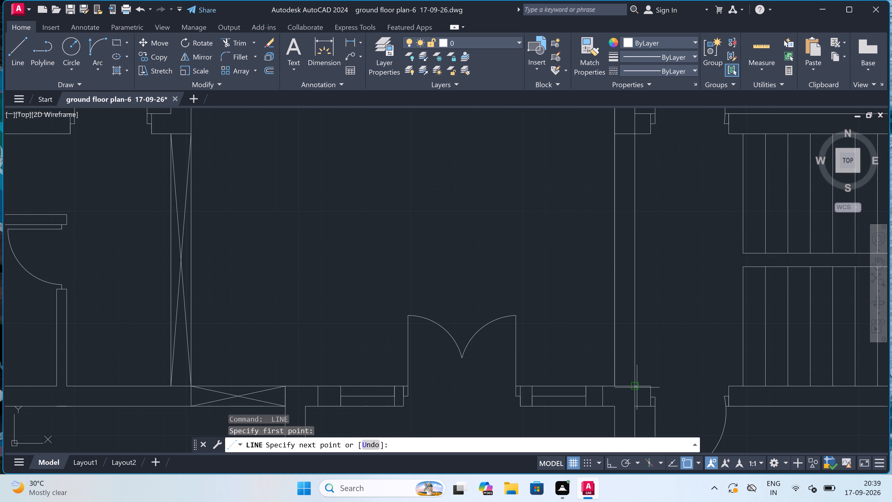
pyautogui.click(635, 387)
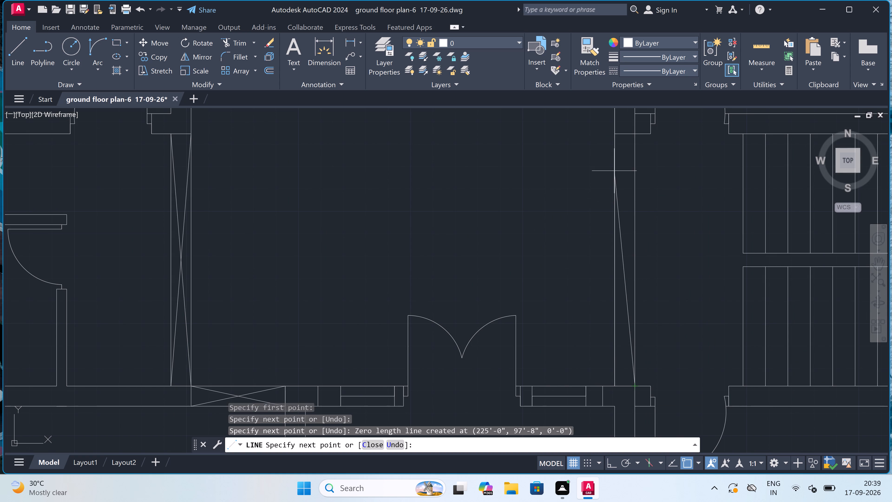
pyautogui.click(612, 132)
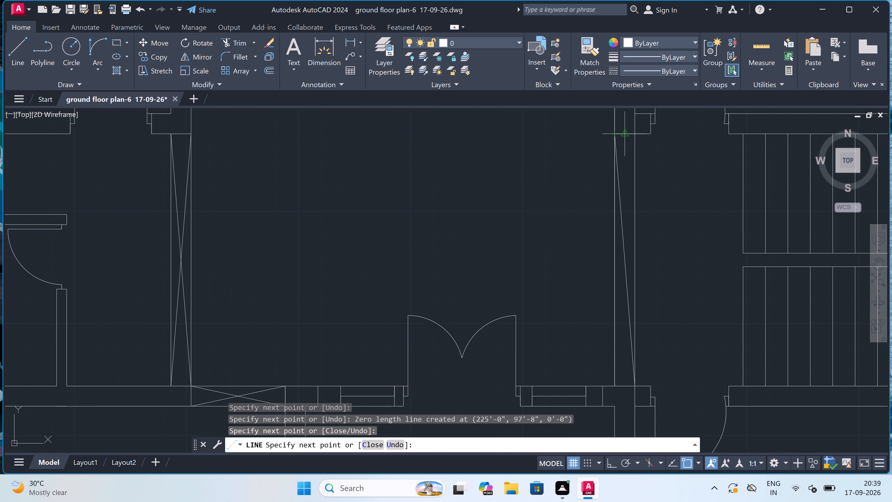
pyautogui.click(634, 133)
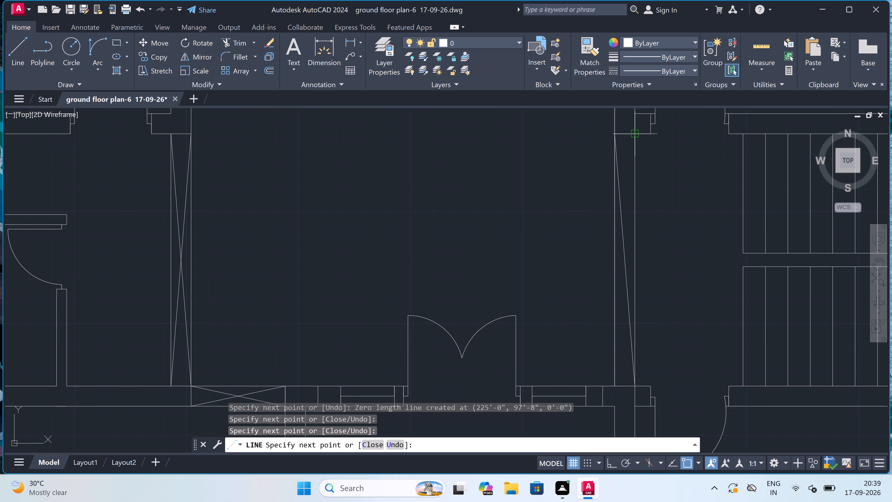
pyautogui.click(617, 386)
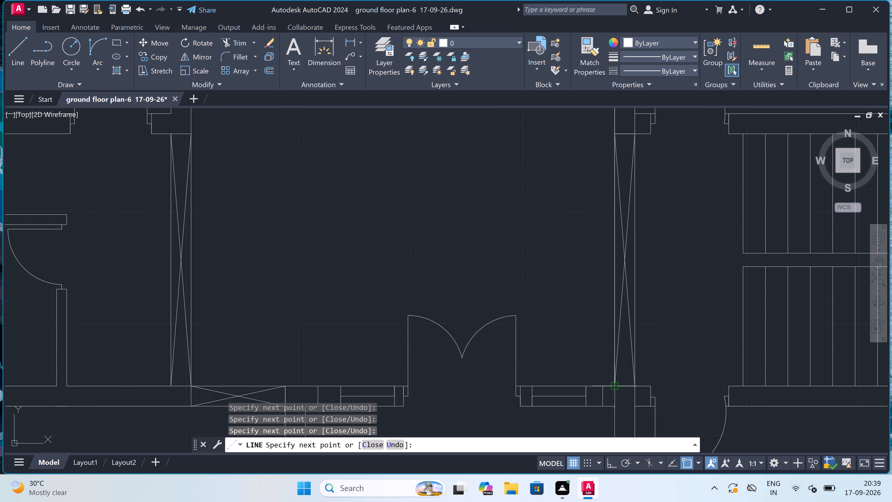
pyautogui.press('Escape')
# Draw the lower door jamb across the lower-left room's right wall near its bottom corner, with a 2" stop and a 3' leaf into the room.
pyautogui.scroll(-3, 577, 296)
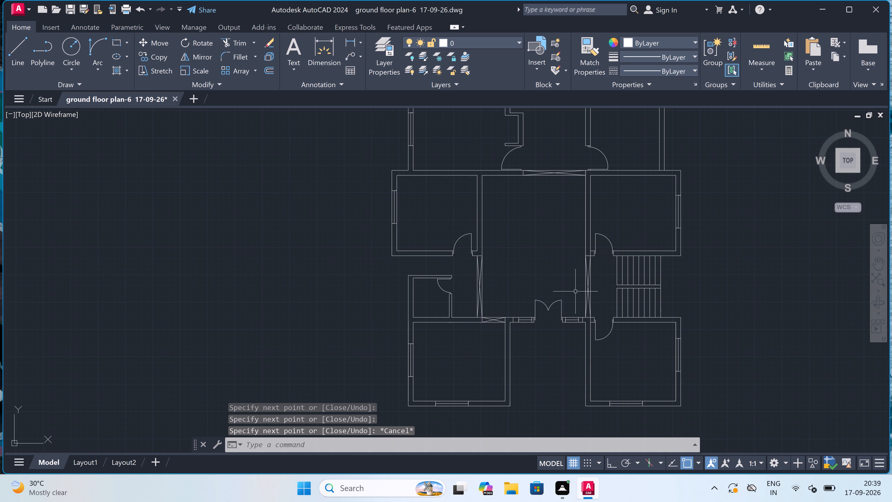
pyautogui.scroll(1, 575, 291)
pyautogui.scroll(-1, 575, 291)
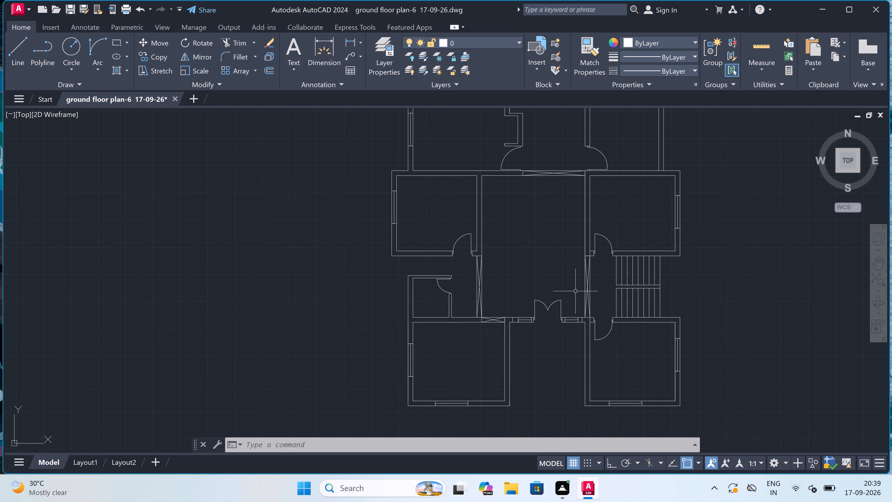
pyautogui.scroll(3, 517, 405)
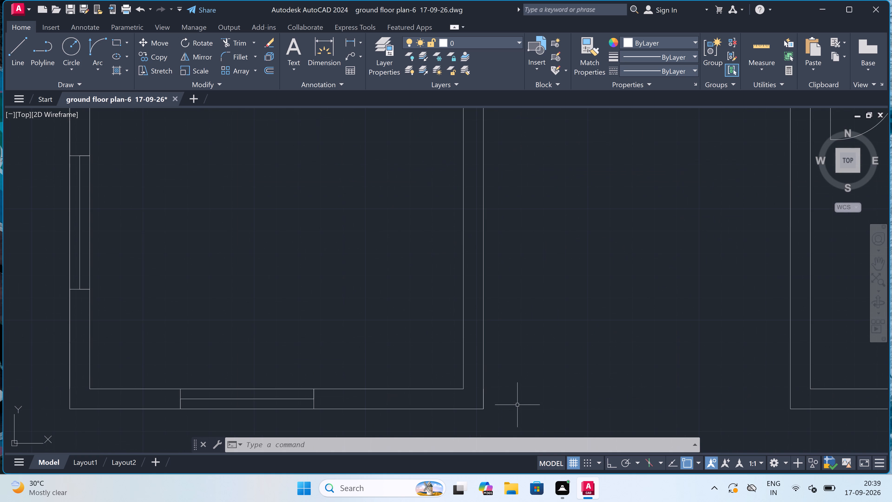
pyautogui.press('l')
pyautogui.press('space')
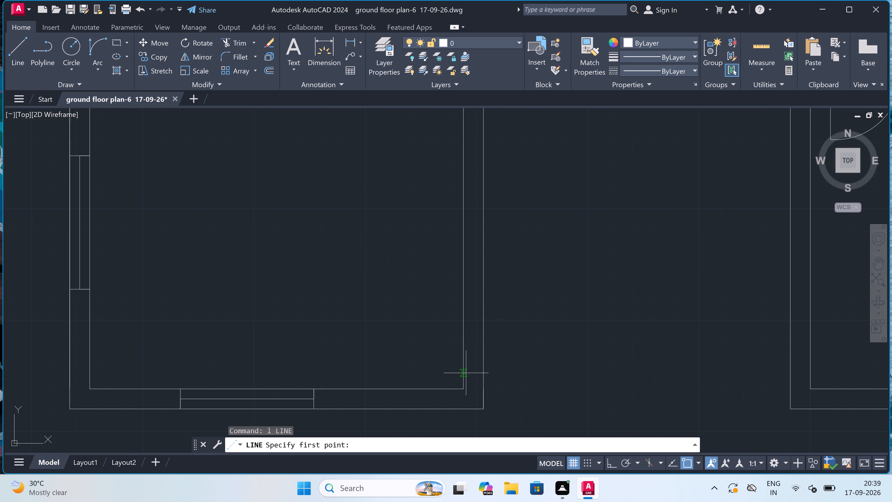
pyautogui.click(464, 373)
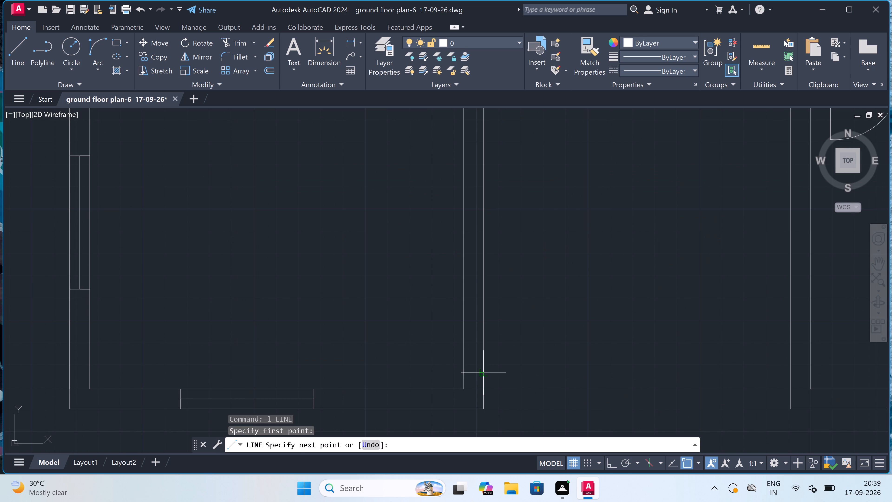
pyautogui.press('F8')
pyautogui.click(480, 375)
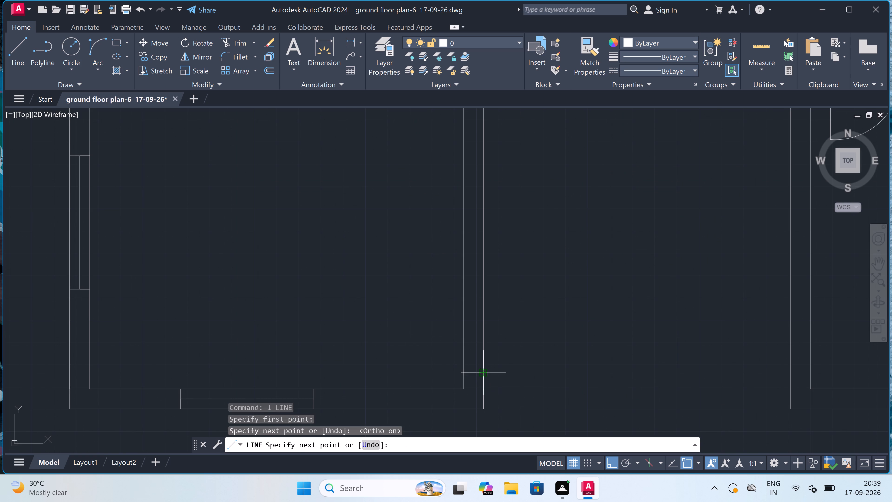
pyautogui.click(472, 374)
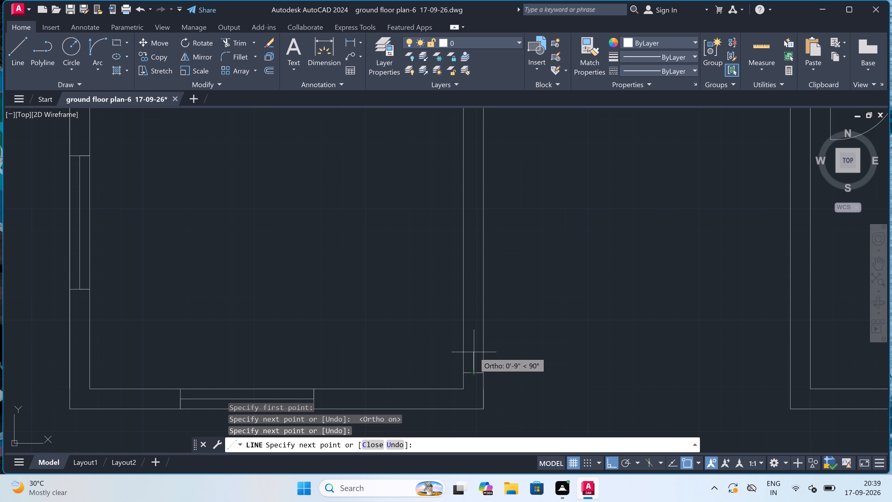
pyautogui.write('2"')
pyautogui.press('space')
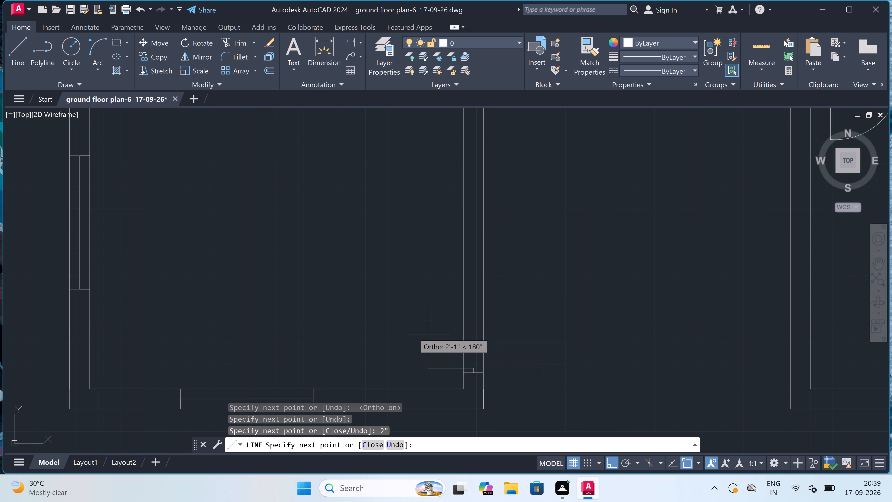
pyautogui.write("3'")
pyautogui.press('space')
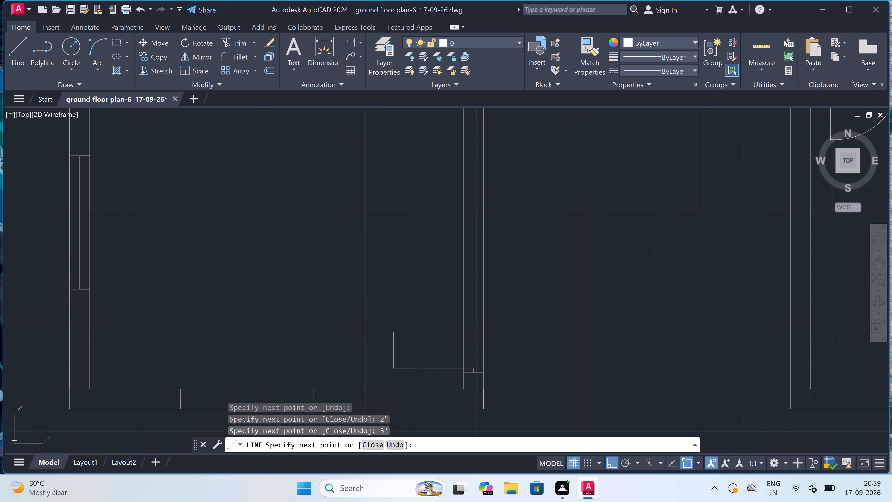
pyautogui.press('Escape')
# Draw the upper door jamb line across the lower-left room's right wall, with a 2" stop down from its midpoint.
pyautogui.press('space')
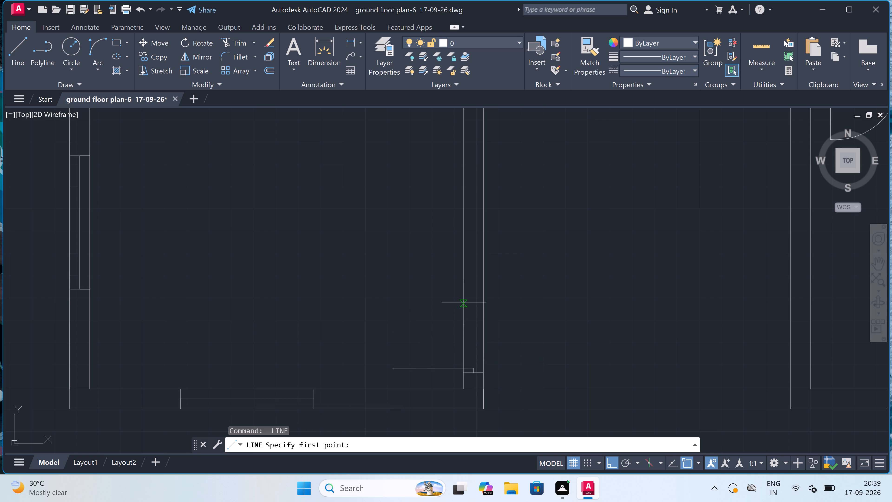
pyautogui.doubleClick(464, 302)
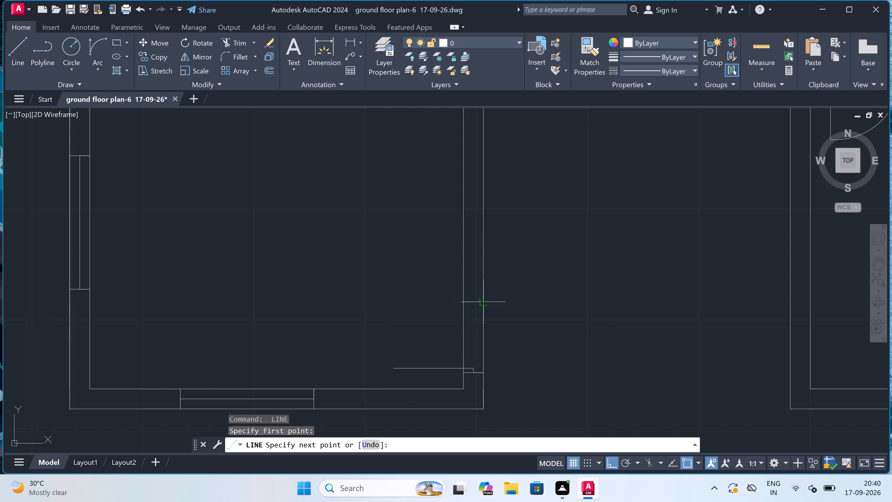
pyautogui.click(482, 303)
pyautogui.moveTo(473, 303); pyautogui.dragTo(473, 310)
pyautogui.write('2"')
pyautogui.press('space')
pyautogui.press('Escape')
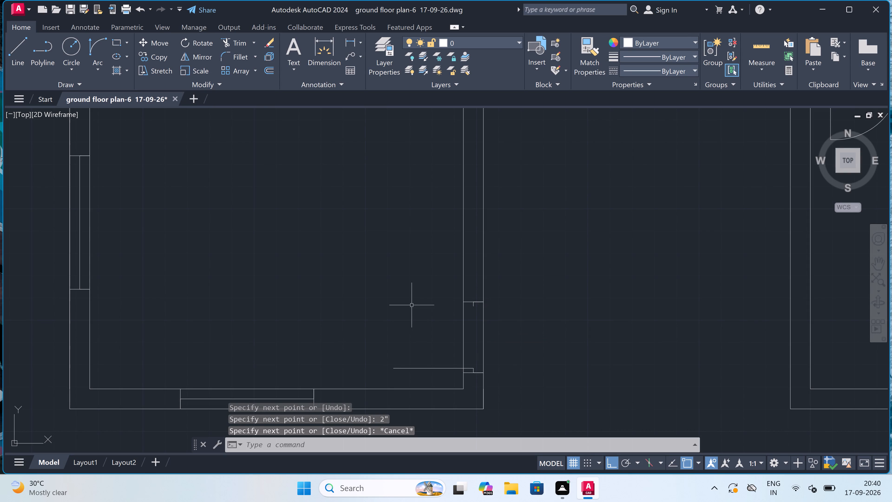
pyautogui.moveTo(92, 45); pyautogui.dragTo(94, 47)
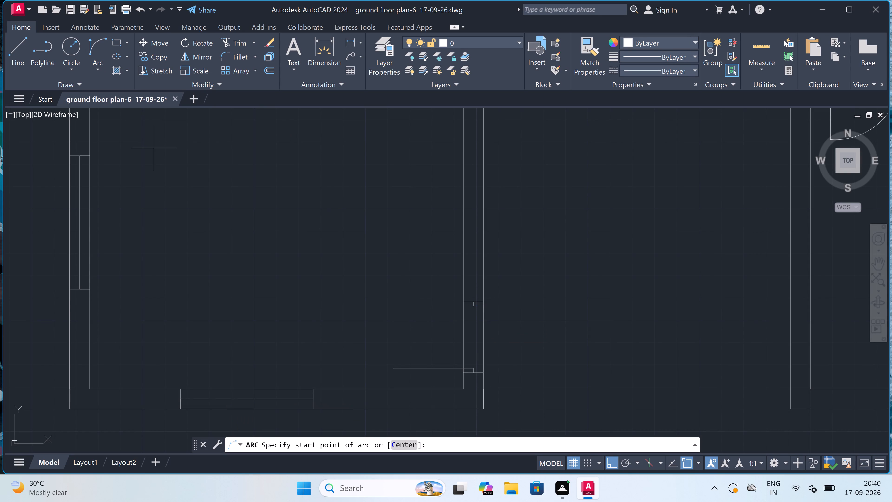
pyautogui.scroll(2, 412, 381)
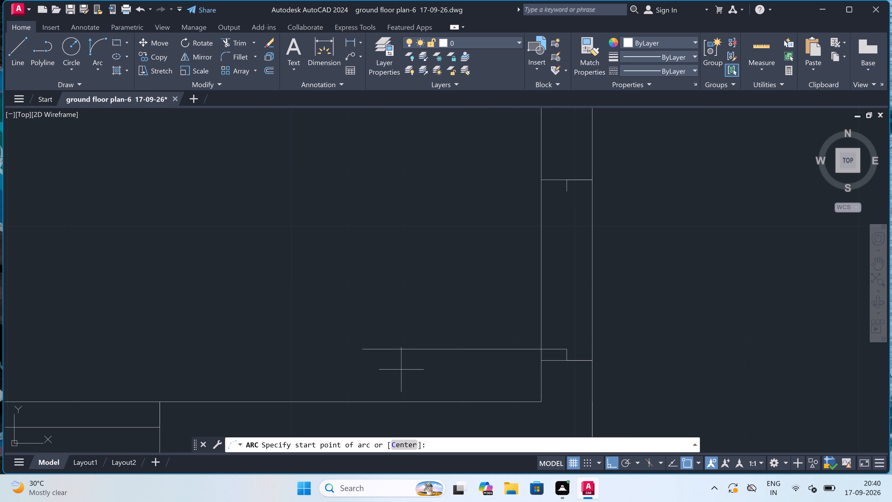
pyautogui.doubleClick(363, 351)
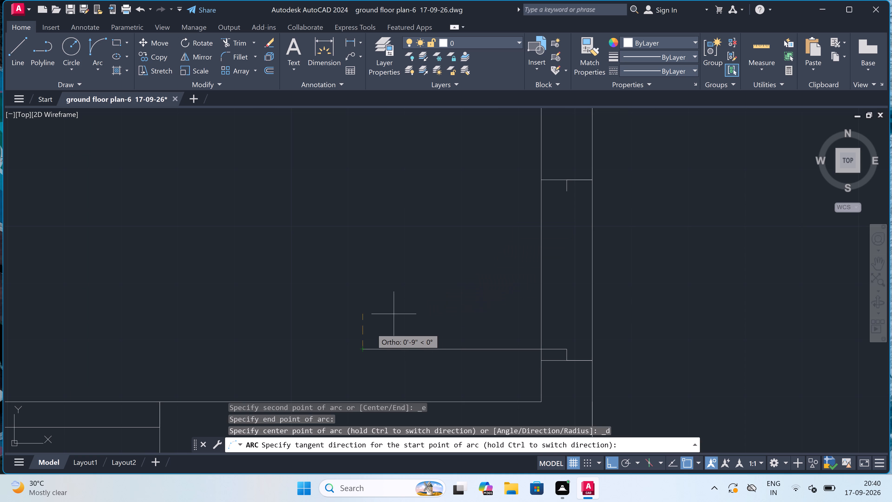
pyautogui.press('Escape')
# Draw the lower-left room's door swing as a three-point arc from the leaf's free end through the upper stop's end and beyond the wall.
pyautogui.press('space')
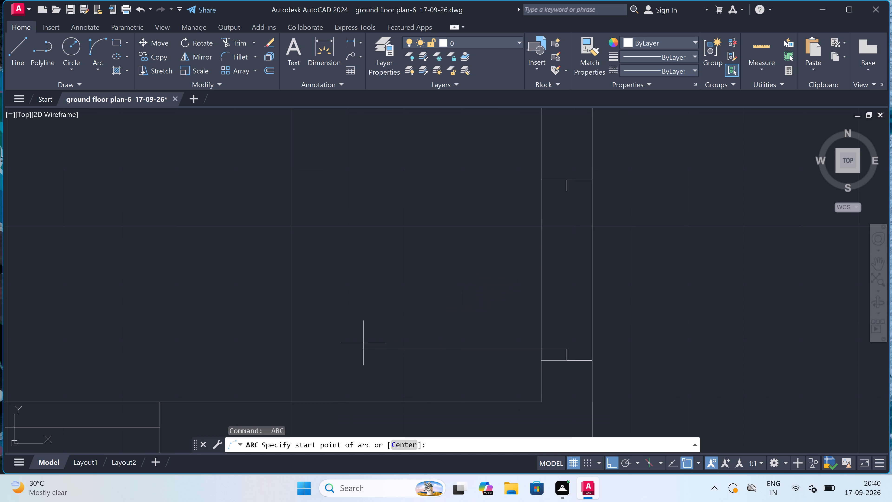
pyautogui.doubleClick(363, 347)
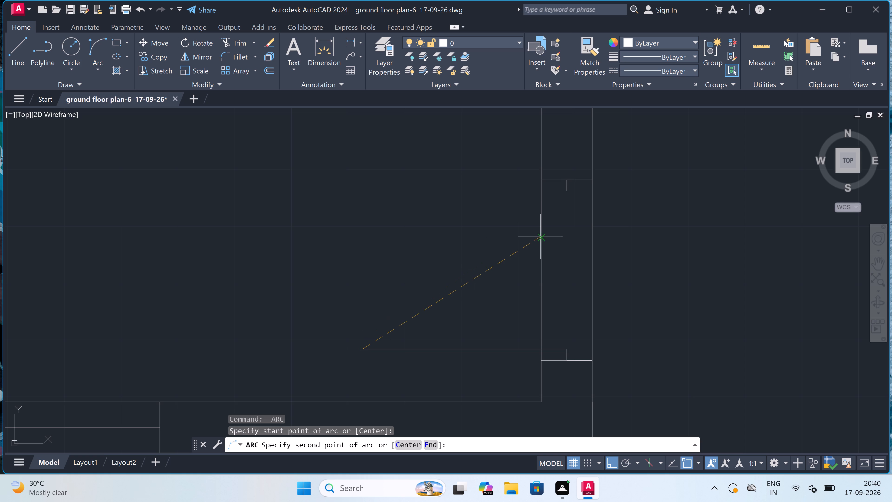
pyautogui.doubleClick(565, 192)
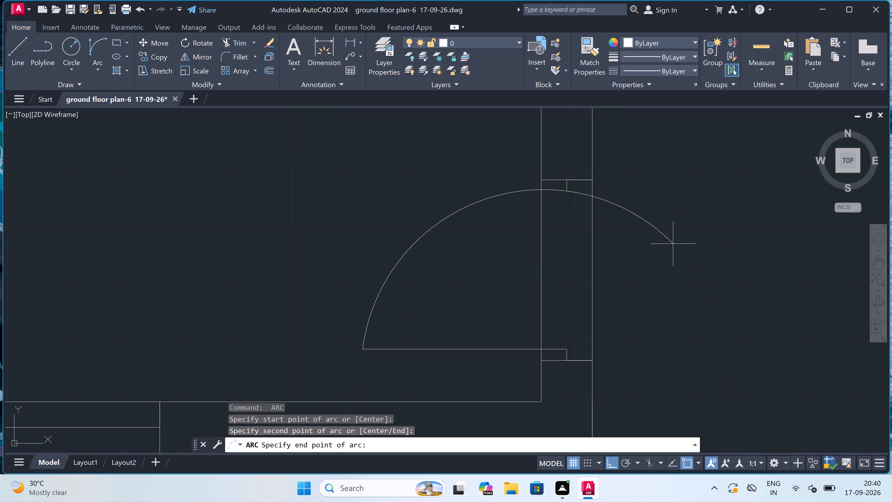
pyautogui.doubleClick(659, 238)
# Trim the wall lines between the lower-left room's door jambs and the swing arc's excess beyond the upper stop.
pyautogui.write('tr')
pyautogui.press('space')
pyautogui.doubleClick(528, 277)
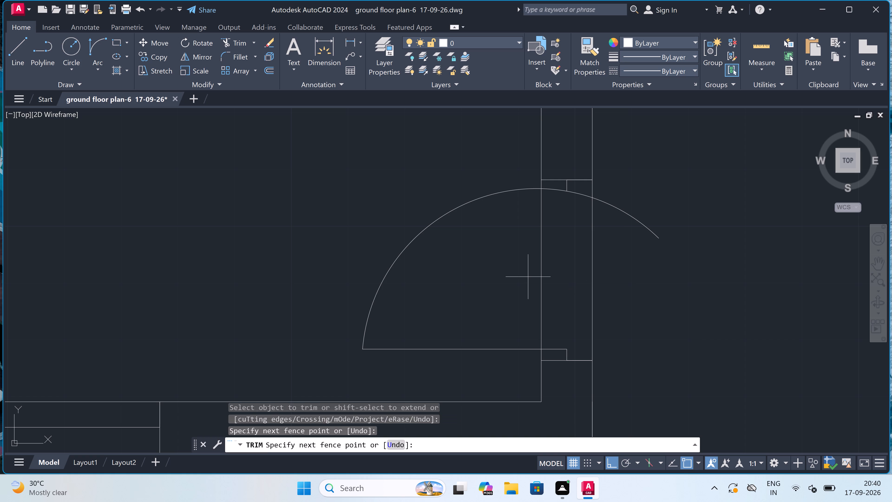
pyautogui.click(624, 208)
pyautogui.click(580, 193)
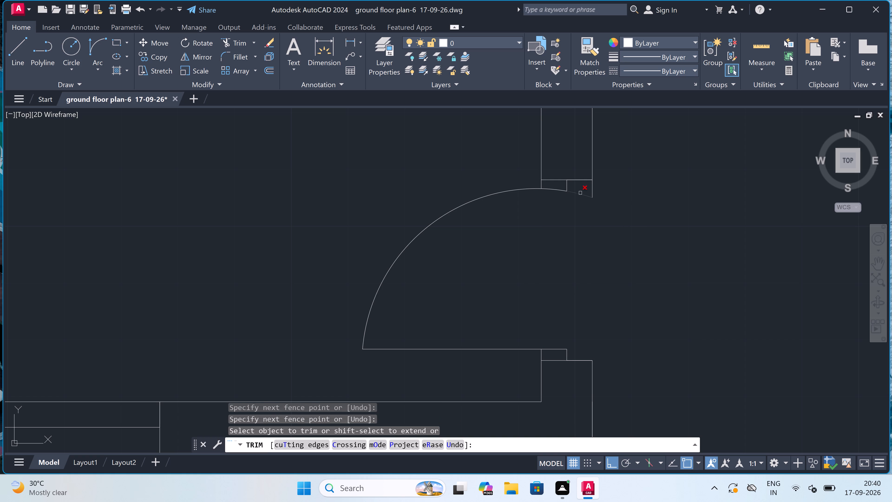
pyautogui.doubleClick(583, 190)
pyautogui.tripleClick(600, 182)
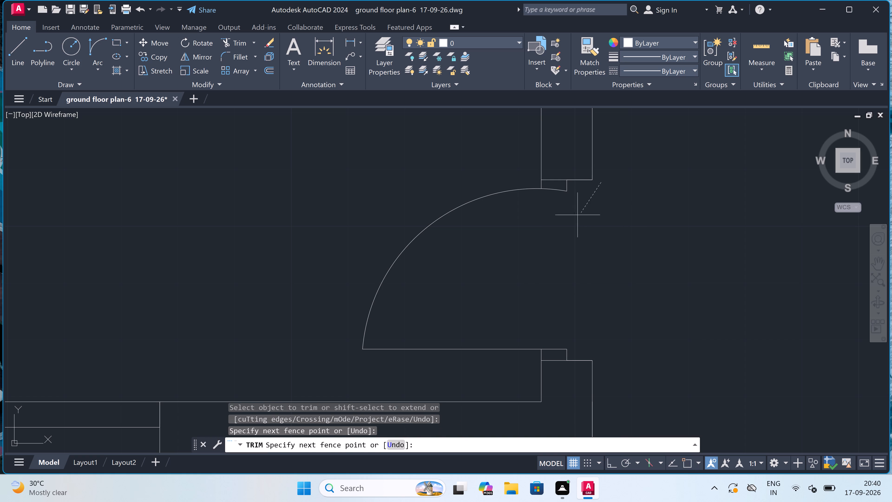
pyautogui.press('Escape')
# Draw the lower door jamb across the lower-right room's left wall, level with the opposite door's lower jamb, with a 2" stop and 3' leaf into the room.
pyautogui.scroll(-5, 571, 224)
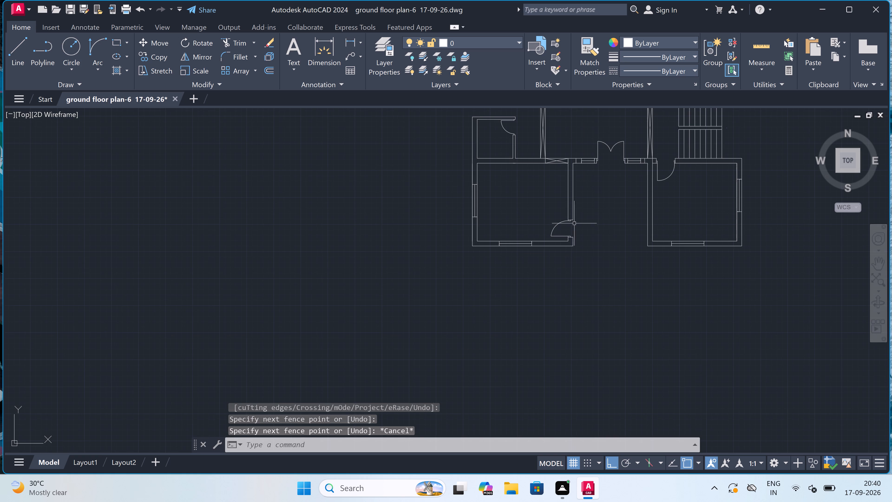
pyautogui.scroll(3, 653, 228)
pyautogui.press('Escape')
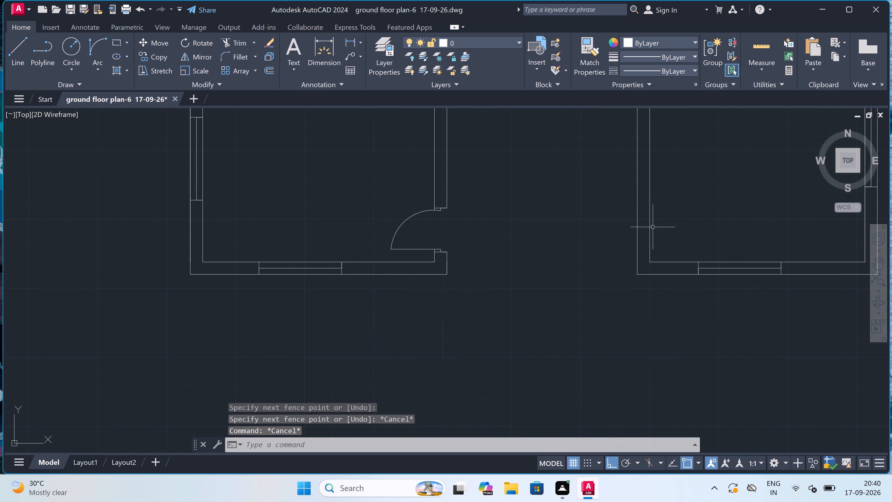
pyautogui.press('l')
pyautogui.press('space')
pyautogui.scroll(1, 618, 238)
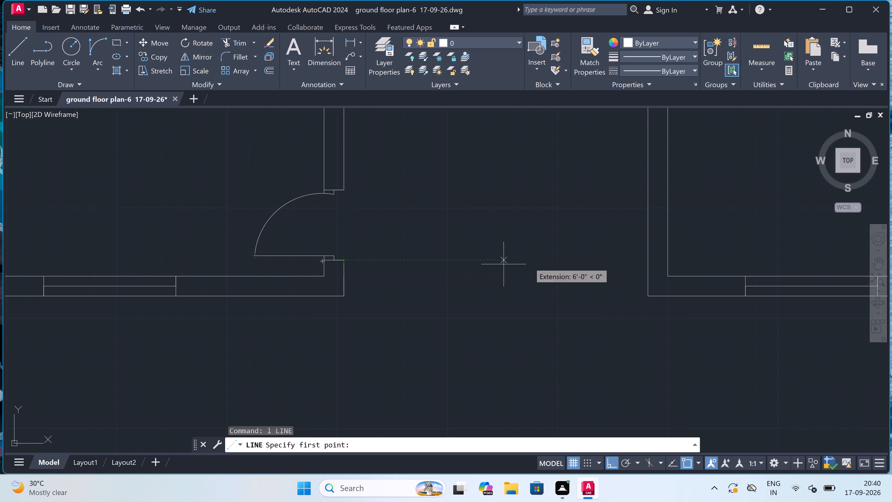
pyautogui.tripleClick(646, 260)
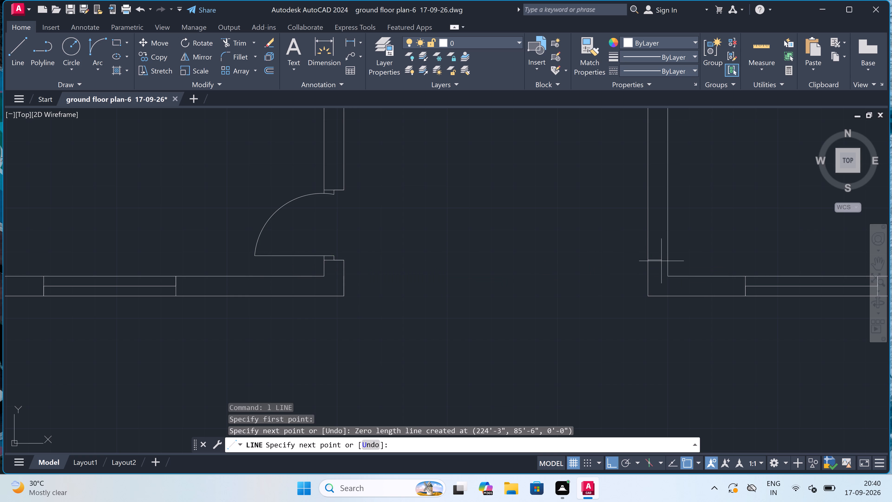
pyautogui.click(667, 261)
pyautogui.doubleClick(657, 261)
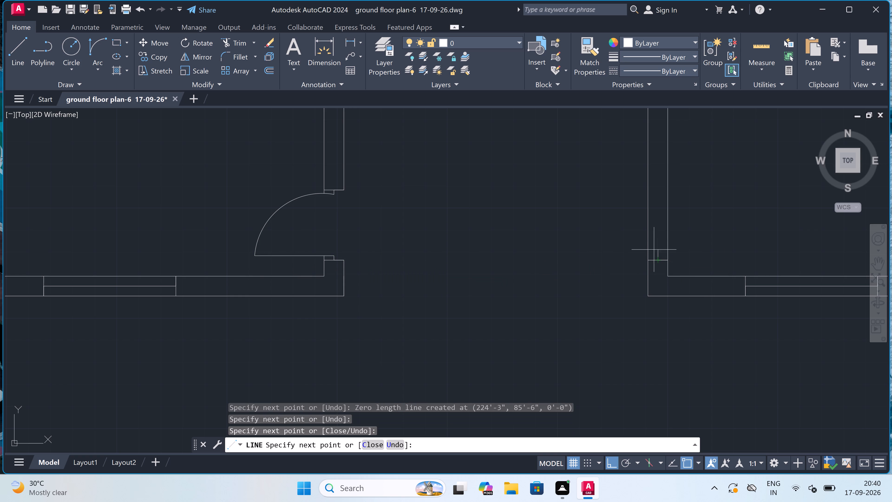
pyautogui.press('3')
pyautogui.press('BackSpace')
pyautogui.write('2"')
pyautogui.press('space')
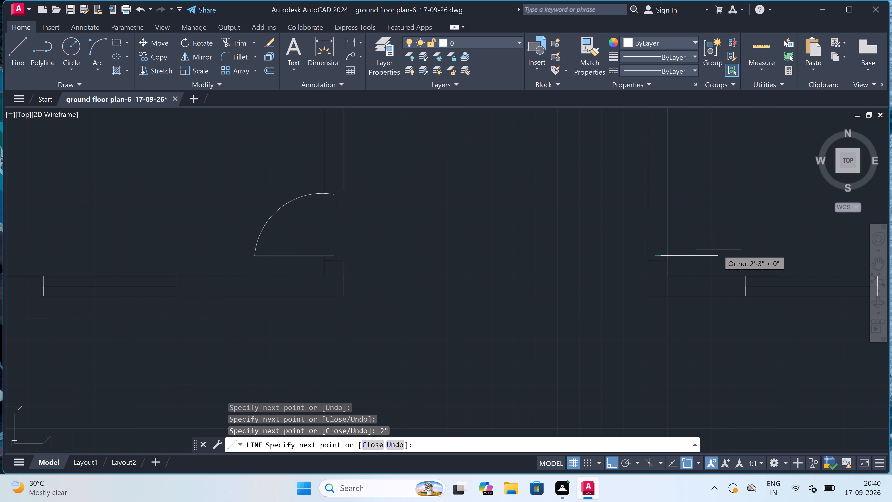
pyautogui.write("3'")
pyautogui.press('space')
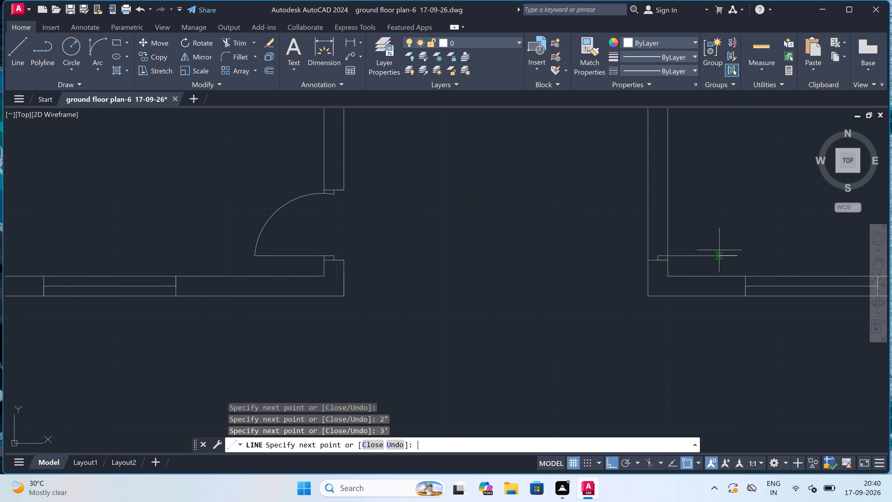
pyautogui.press('Escape')
# Draw the upper door jamb across the lower-right room's left wall, level with the opposite upper jamb, with a 2" stop down from its midpoint.
pyautogui.press('space')
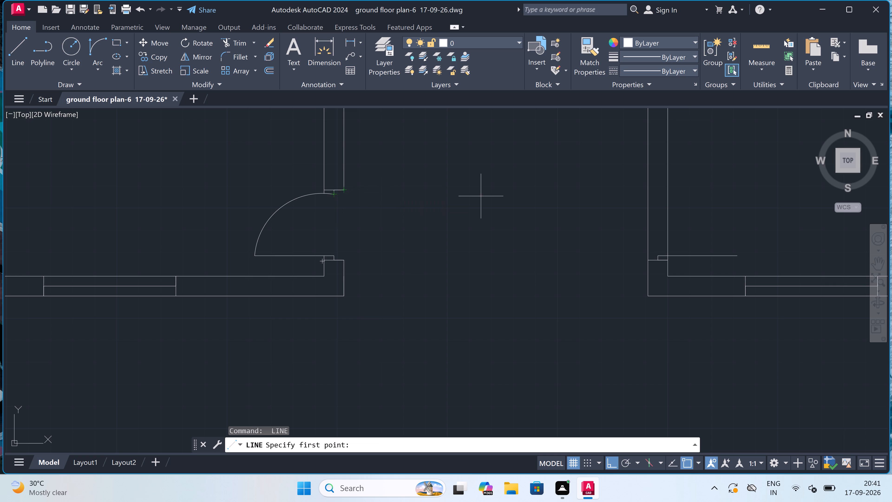
pyautogui.click(649, 187)
pyautogui.doubleClick(667, 188)
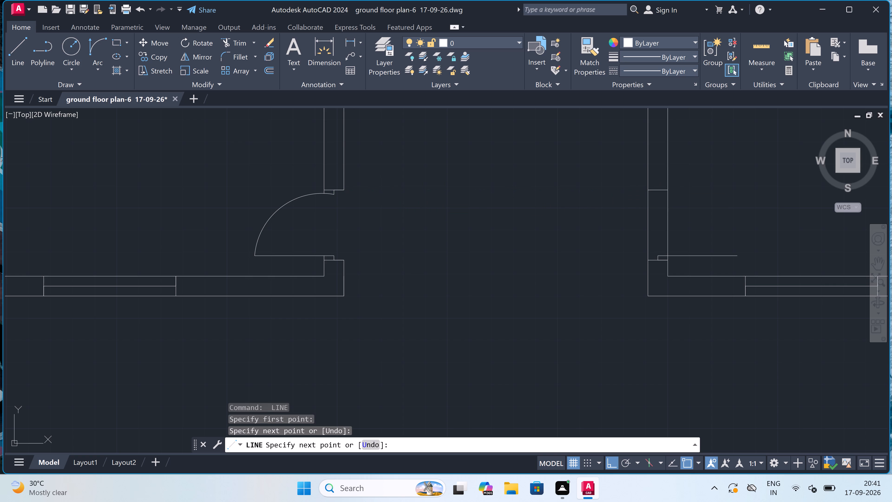
pyautogui.moveTo(657, 189); pyautogui.dragTo(658, 191)
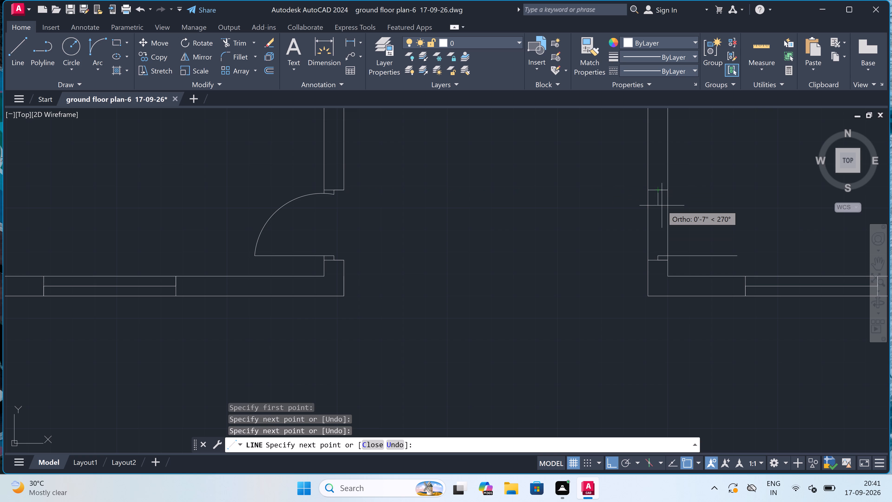
pyautogui.write('2"')
pyautogui.press('space')
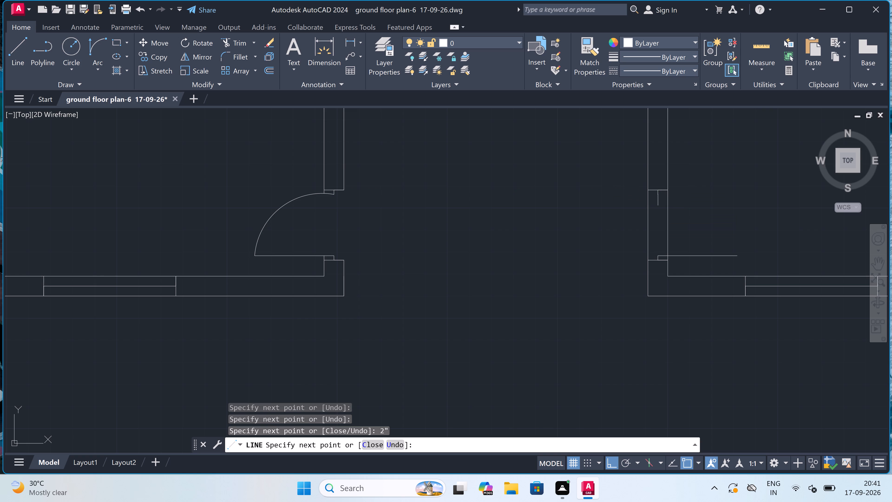
pyautogui.press('Escape')
# Draw the lower-right room's door swing arc from the upper stop's end to the leaf's free end, curving outward into the room.
pyautogui.scroll(-3, 662, 209)
pyautogui.scroll(3, 707, 213)
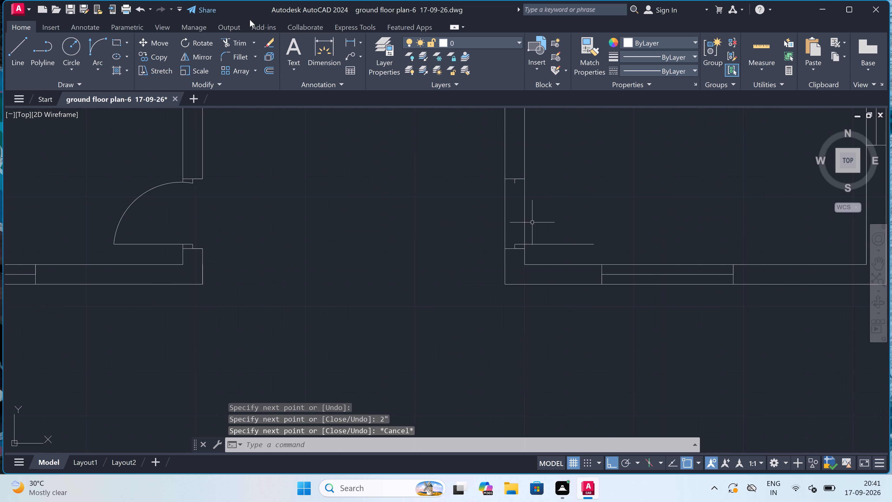
pyautogui.click(91, 45)
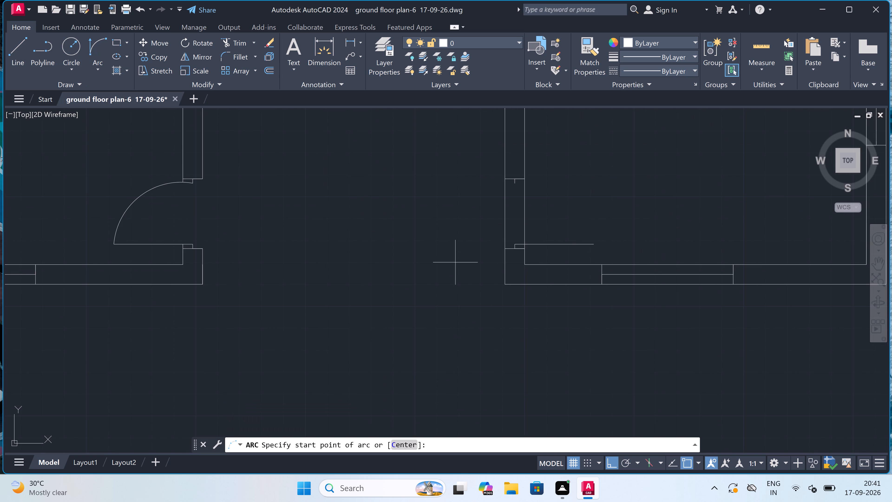
pyautogui.scroll(2, 493, 201)
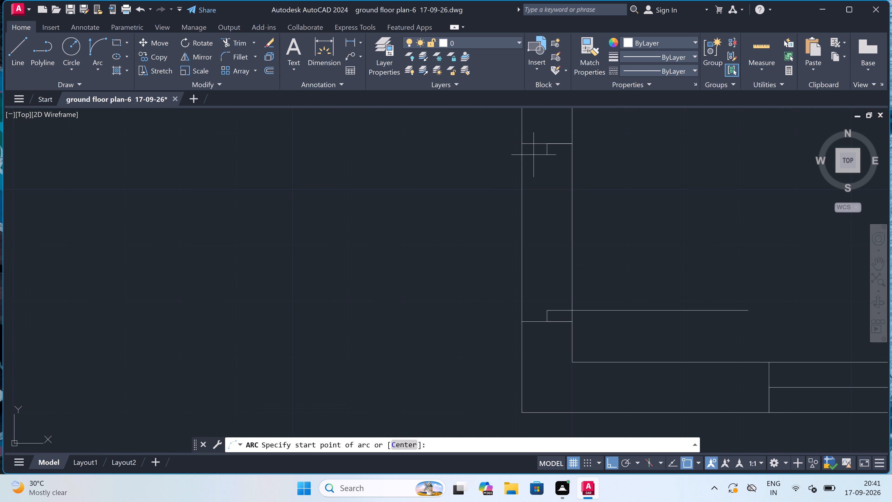
pyautogui.click(549, 156)
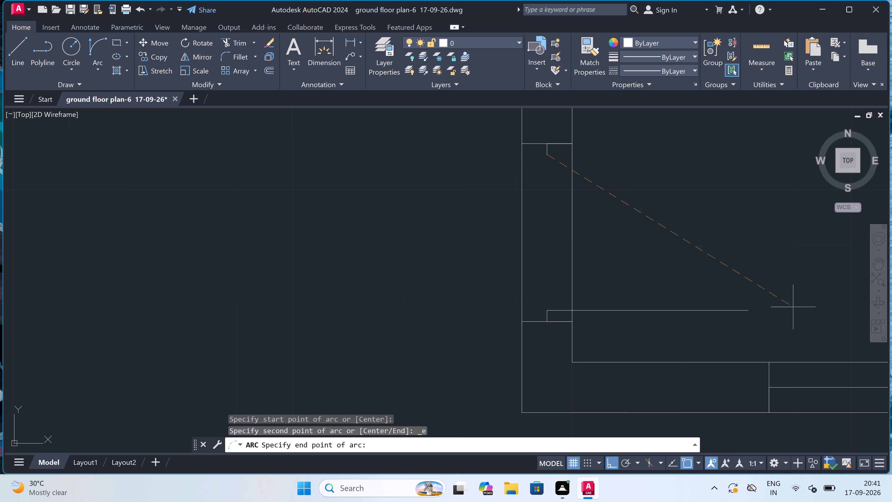
pyautogui.click(747, 309)
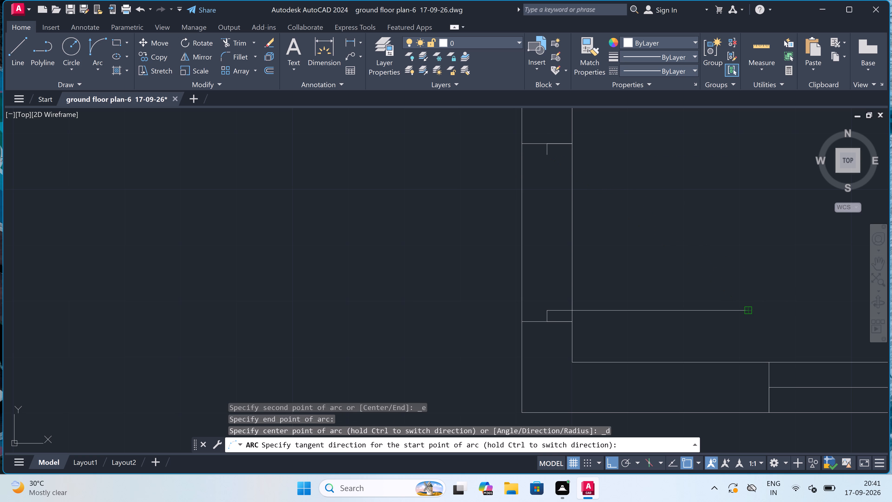
pyautogui.click(746, 244)
# Trim both wall lines between the jambs of the lower-right room's new door to clear the opening.
pyautogui.press('t')
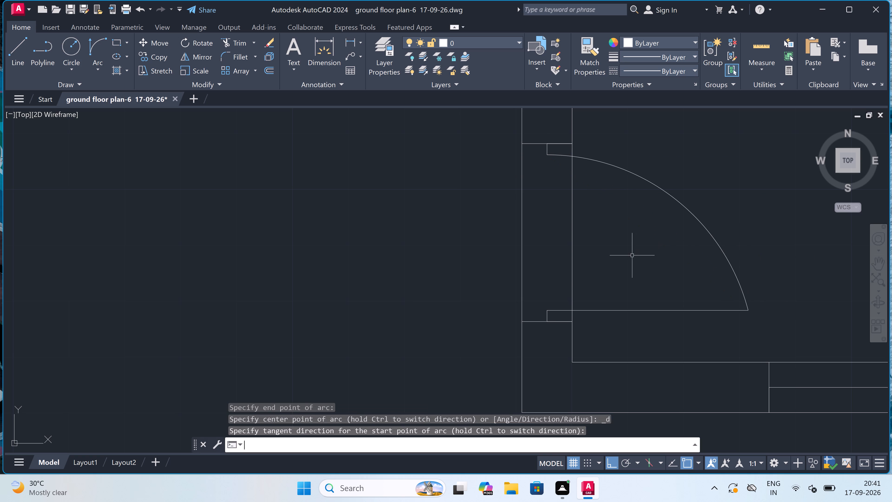
pyautogui.press('r')
pyautogui.press('space')
pyautogui.click(596, 265)
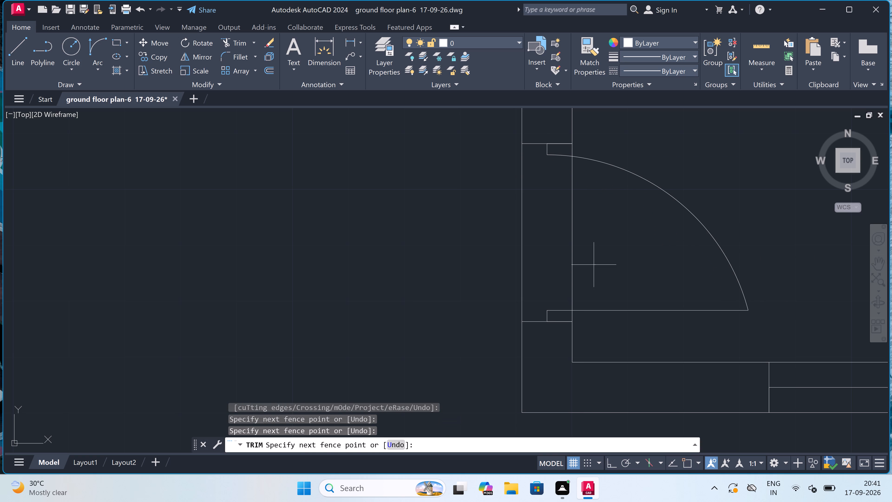
pyautogui.click(477, 257)
pyautogui.scroll(-4, 477, 257)
pyautogui.scroll(-1, 418, 272)
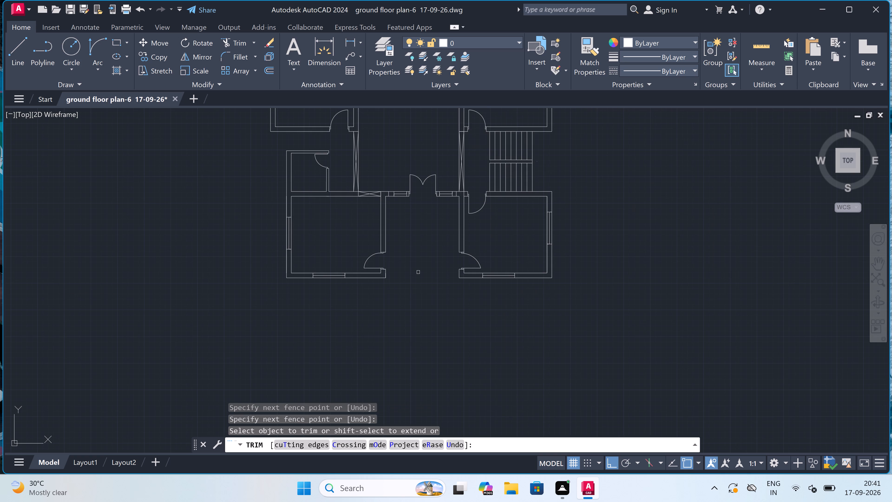
pyautogui.press('Escape')
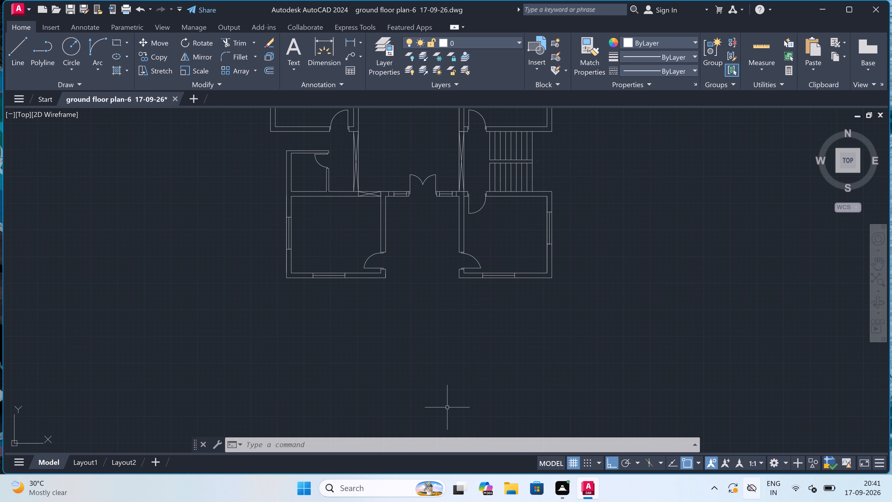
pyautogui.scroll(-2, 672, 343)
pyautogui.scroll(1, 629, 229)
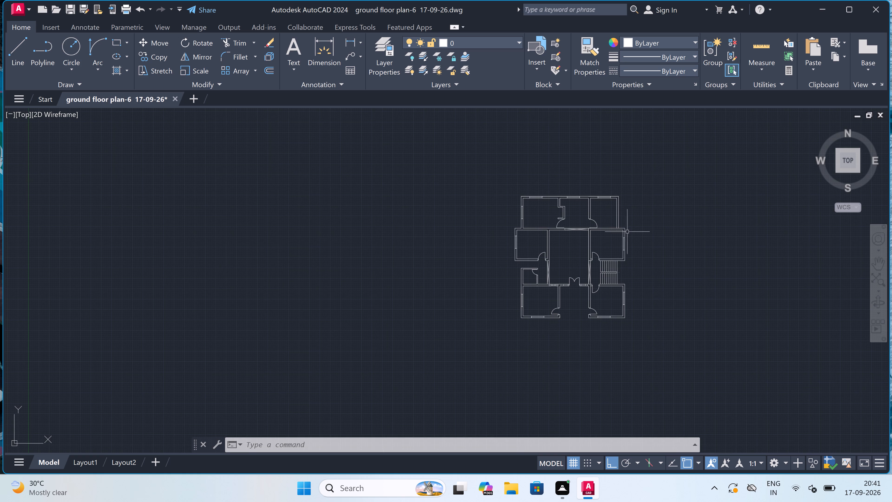
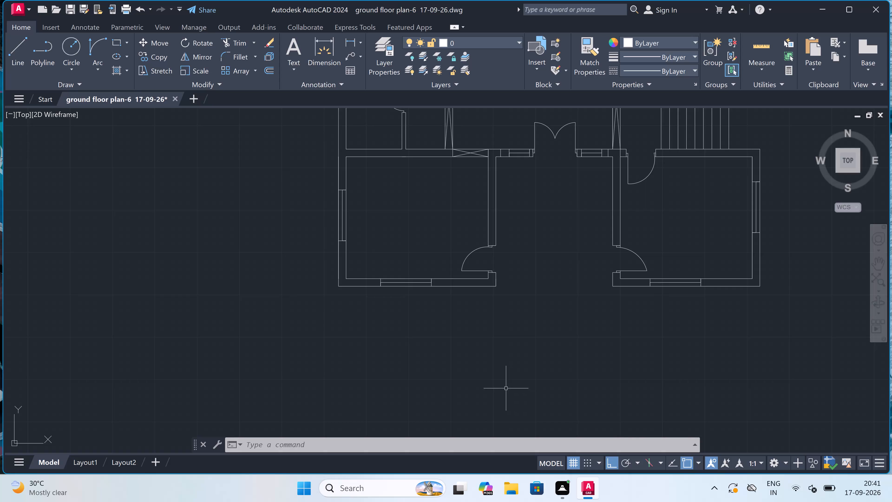
# Draw a 17'9" by 3' rectangle with lines below the front-left room, starting from the building's outer bottom-left corner.
pyautogui.scroll(-2, 500, 382)
pyautogui.scroll(3, 501, 383)
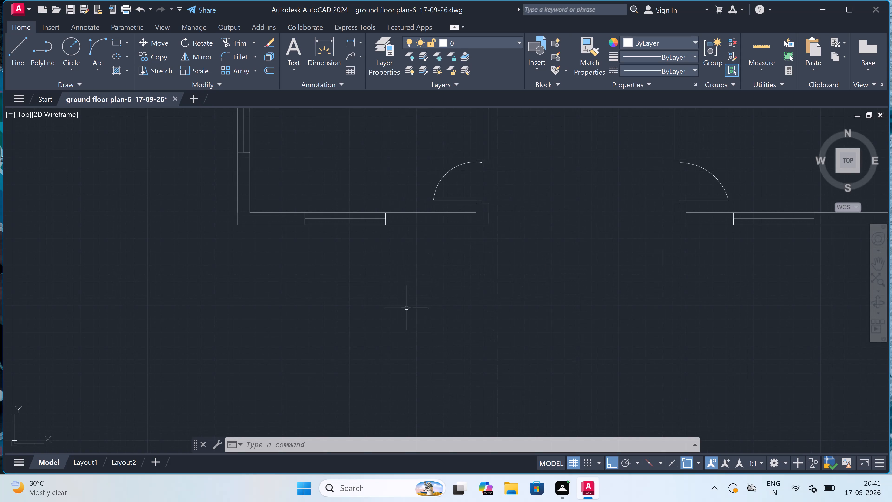
pyautogui.scroll(-2, 292, 226)
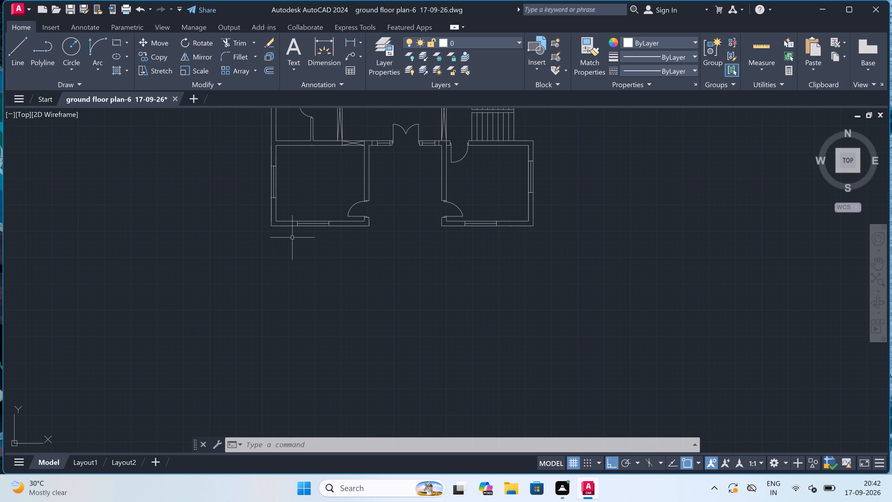
pyautogui.scroll(2, 292, 233)
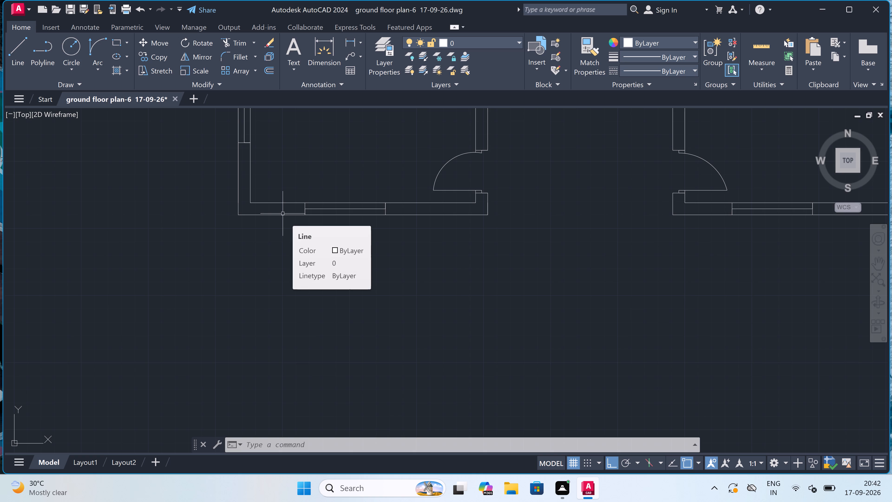
pyautogui.write('l')
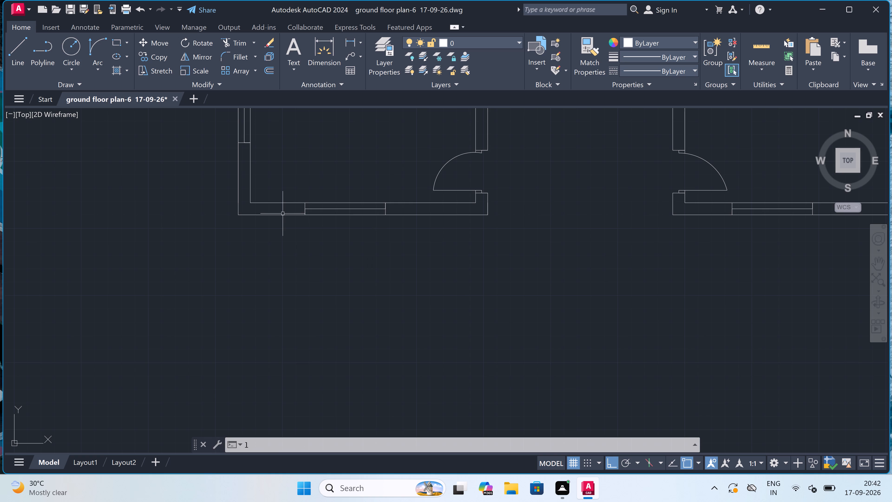
pyautogui.press('space')
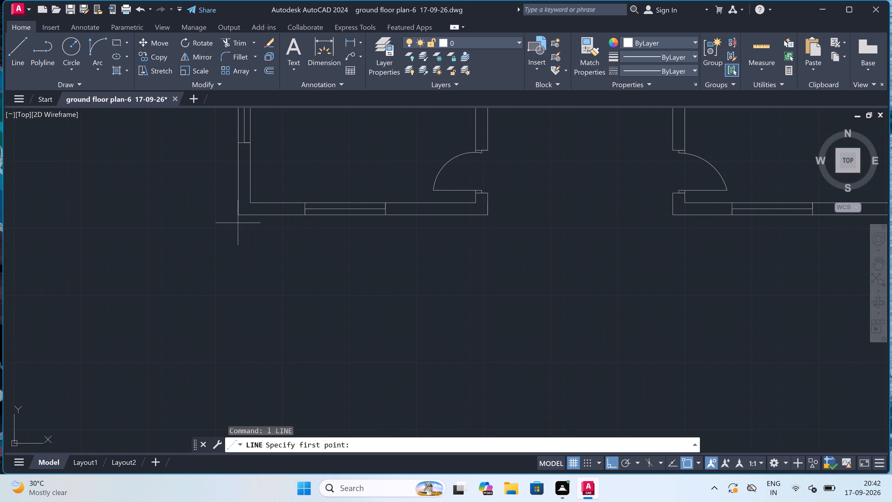
pyautogui.doubleClick(236, 211)
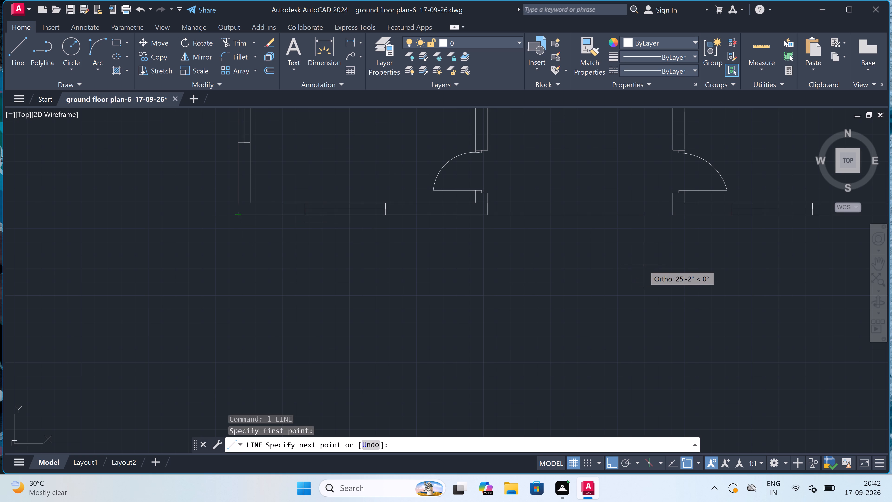
pyautogui.write("17'")
pyautogui.write('9"')
pyautogui.press('space')
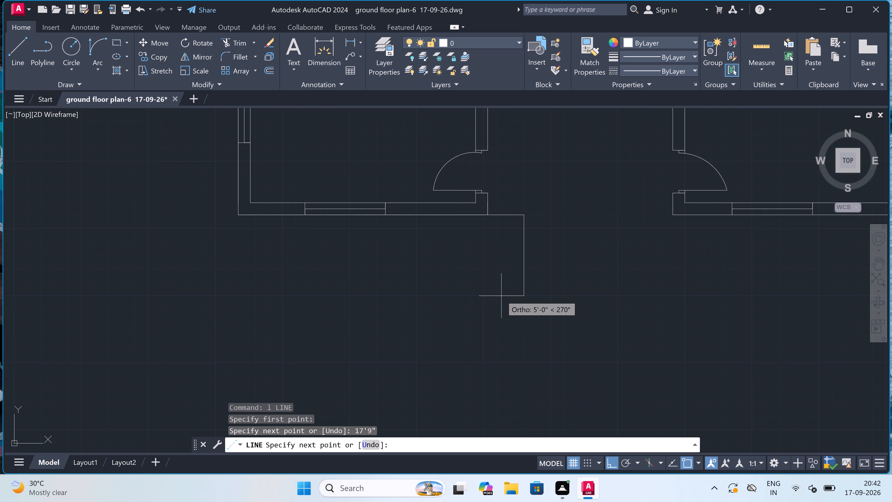
pyautogui.write("3'")
pyautogui.press('space')
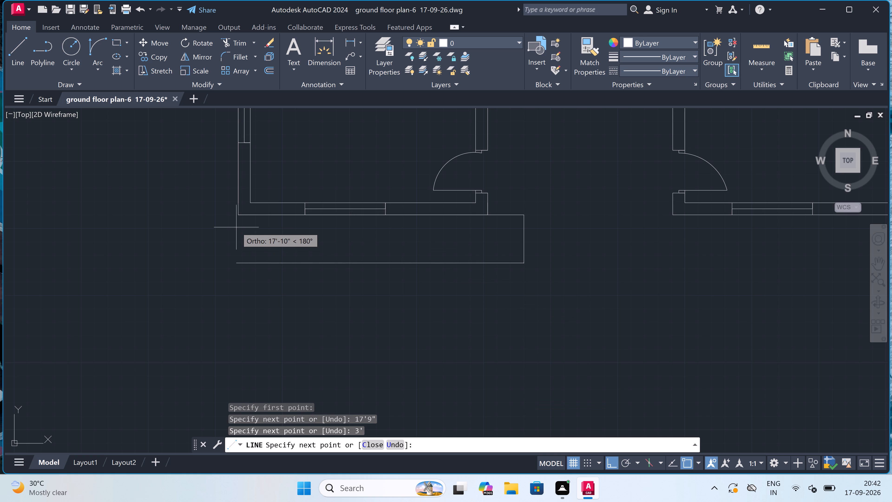
pyautogui.click(238, 262)
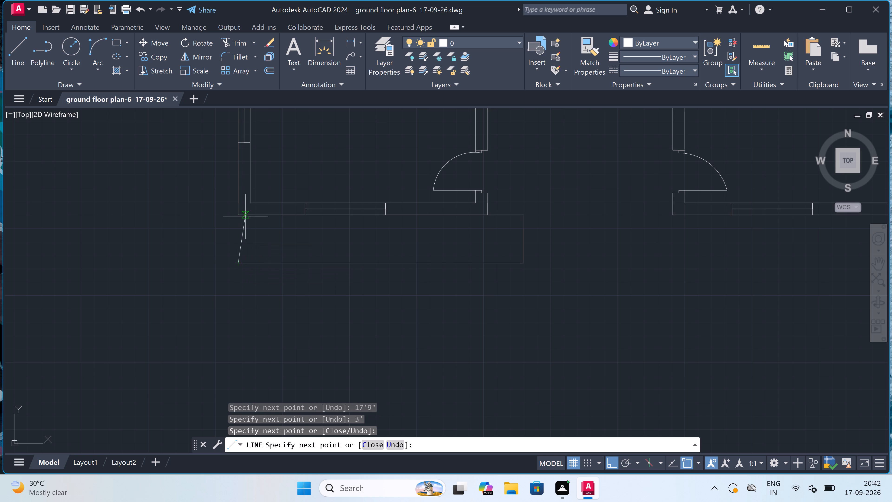
pyautogui.tripleClick(239, 216)
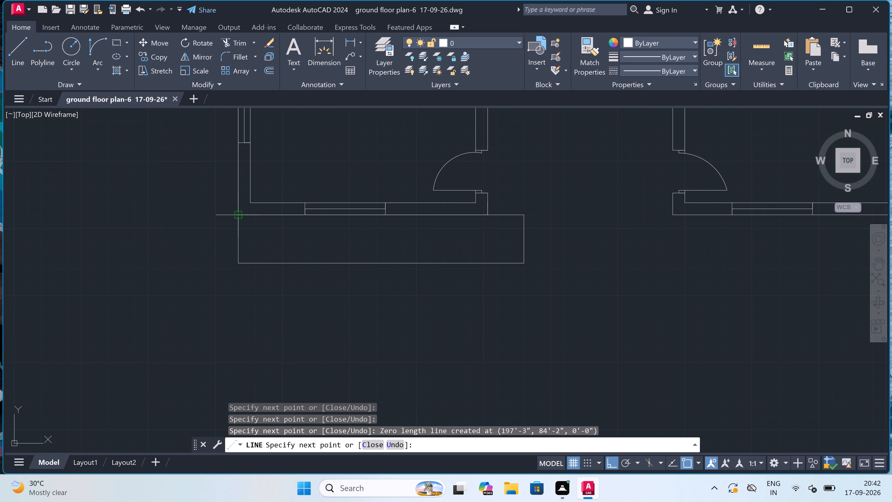
pyautogui.press('Escape')
# Draw a matching 17'9" by 3' rectangle with lines below the front-right room, starting from the building's outer bottom-right corner.
pyautogui.write('l')
pyautogui.press('space')
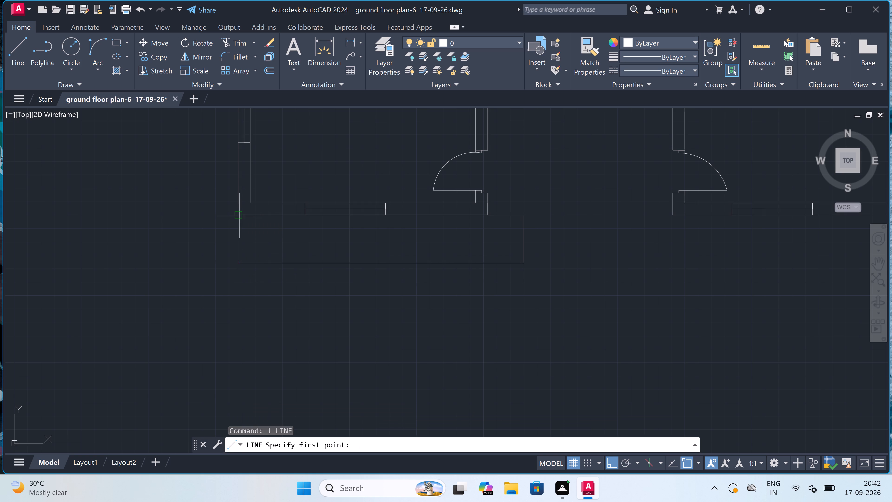
pyautogui.scroll(-4, 239, 220)
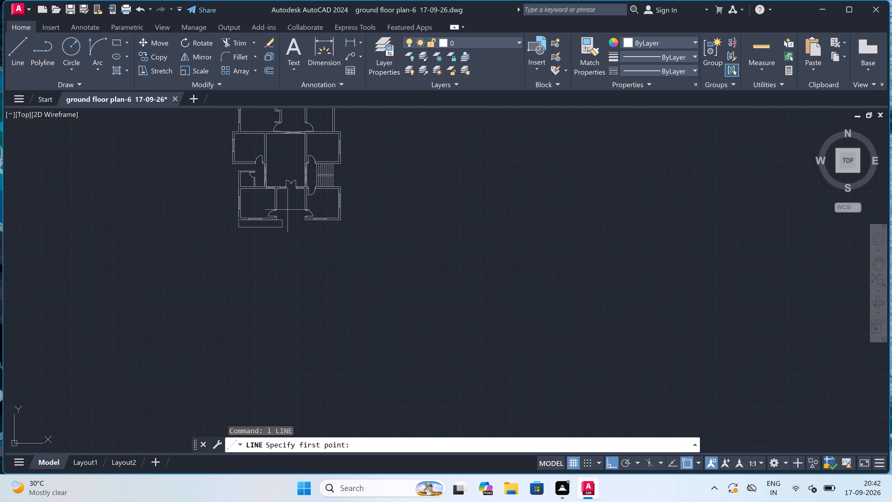
pyautogui.scroll(2, 299, 208)
pyautogui.scroll(2, 309, 296)
pyautogui.scroll(-1, 309, 295)
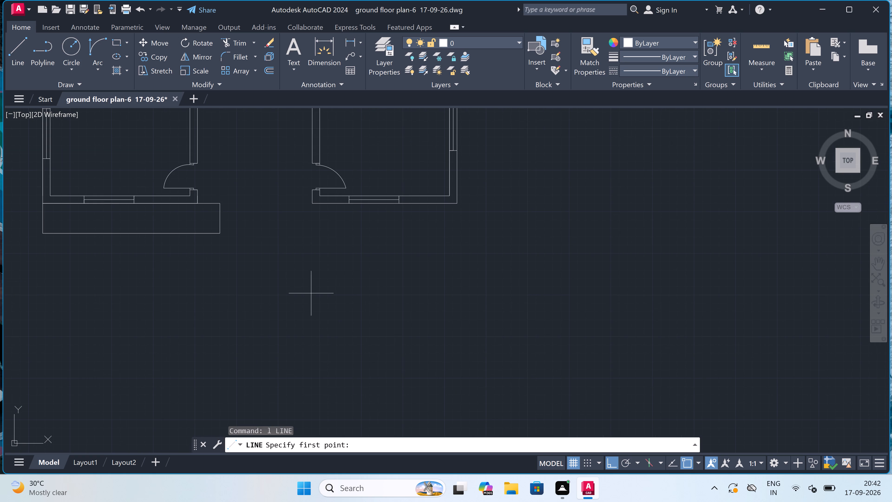
pyautogui.click(458, 206)
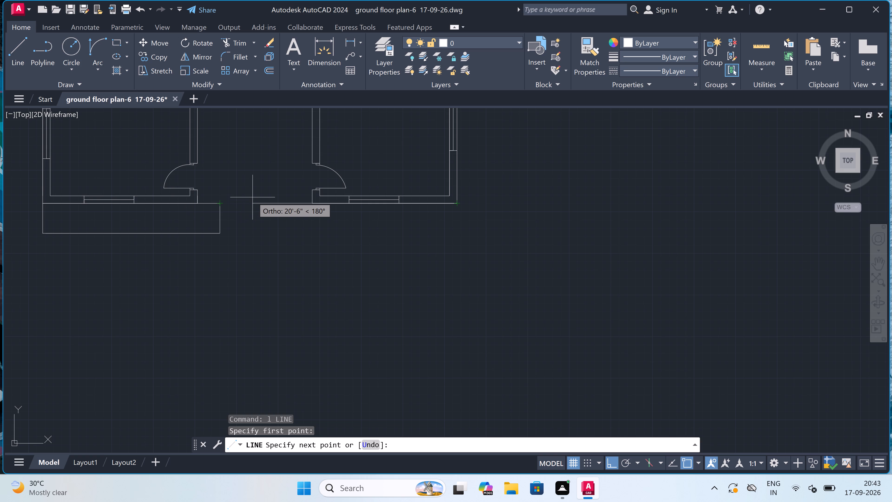
pyautogui.press('1')
pyautogui.write("7'")
pyautogui.press('9')
pyautogui.write('"')
pyautogui.press('space')
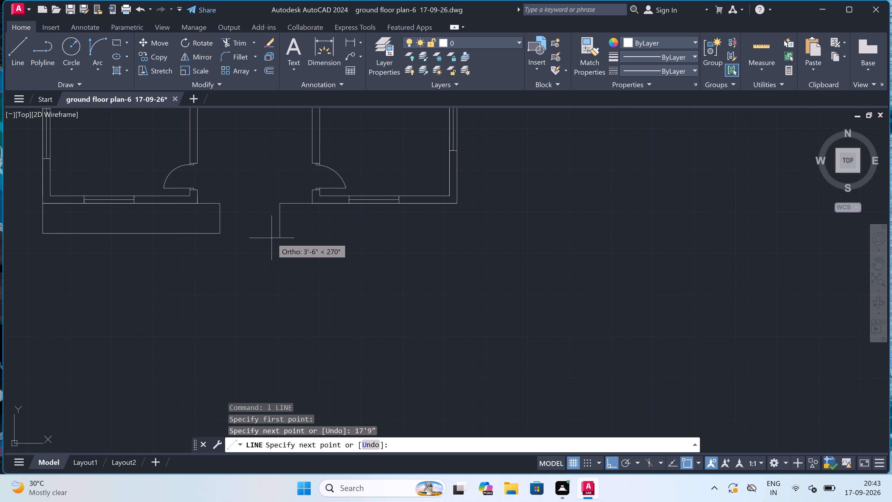
pyautogui.write("3'")
pyautogui.press('space')
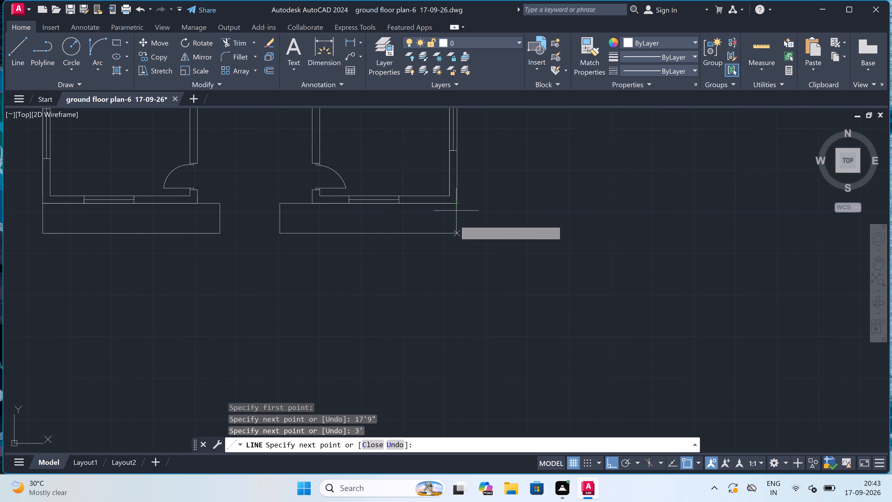
pyautogui.click(457, 234)
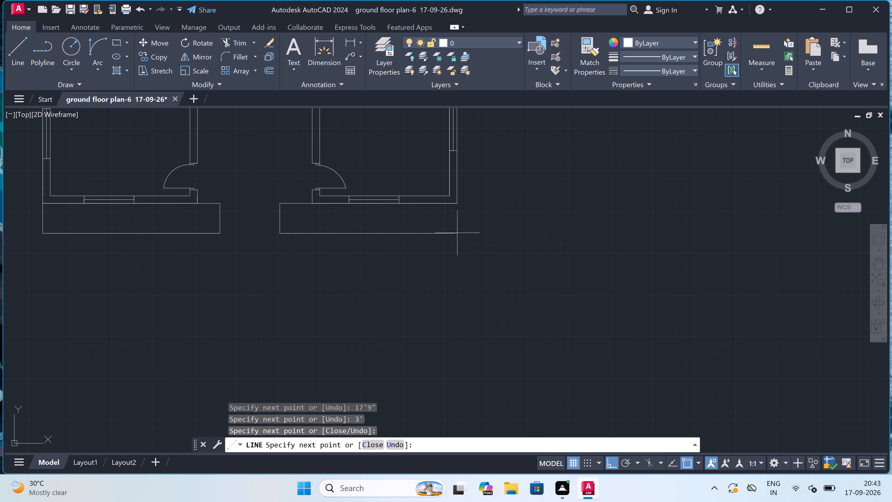
pyautogui.click(457, 201)
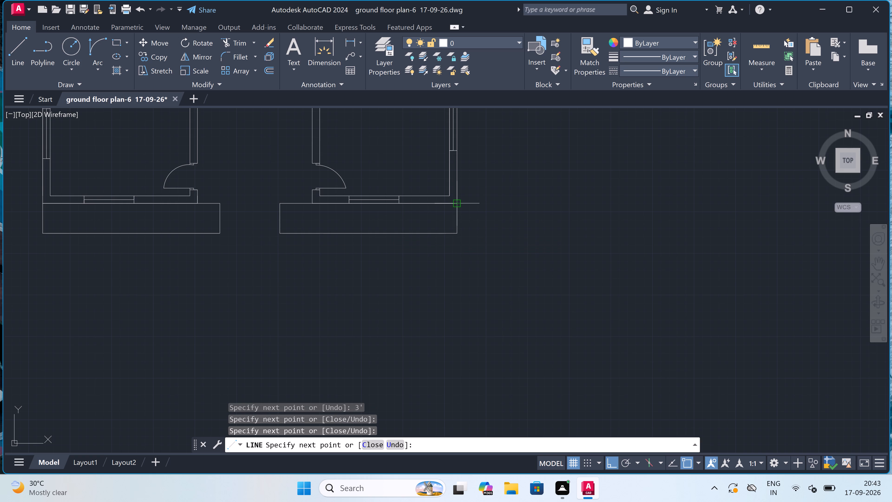
pyautogui.press('Escape')
# Draw a line about 3'-9" down from the left rectangle's inner bottom corner, continuing with a 6' horizontal line to the left.
pyautogui.scroll(-4, 454, 209)
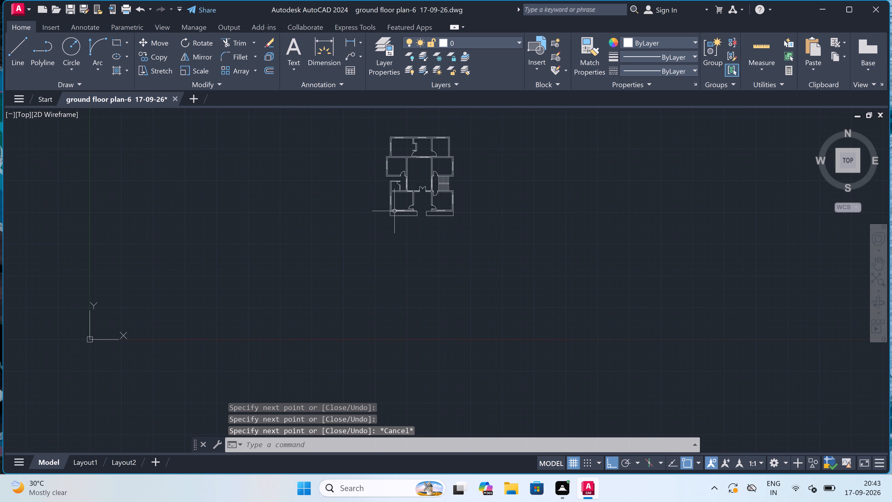
pyautogui.scroll(3, 423, 216)
pyautogui.scroll(2, 405, 194)
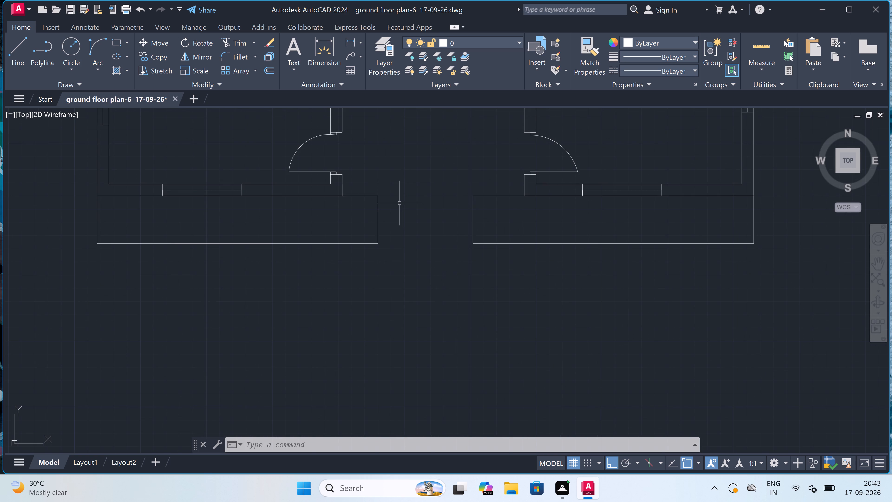
pyautogui.scroll(1, 405, 247)
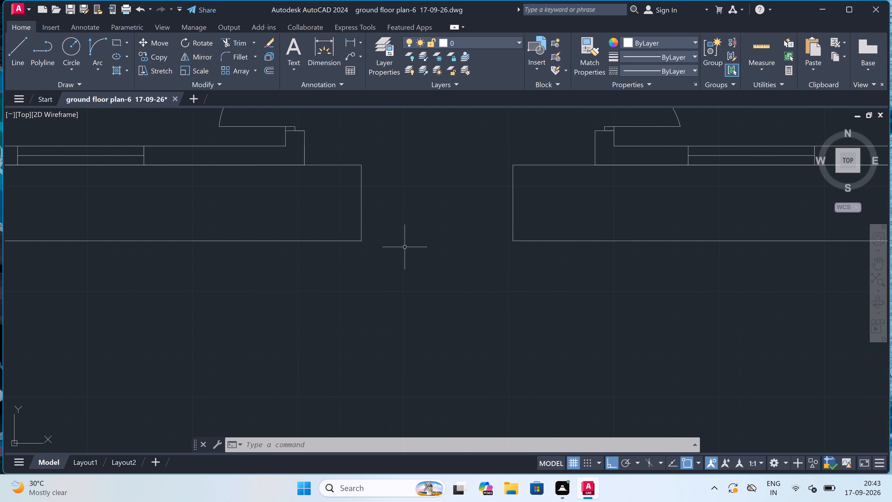
pyautogui.scroll(-1, 414, 256)
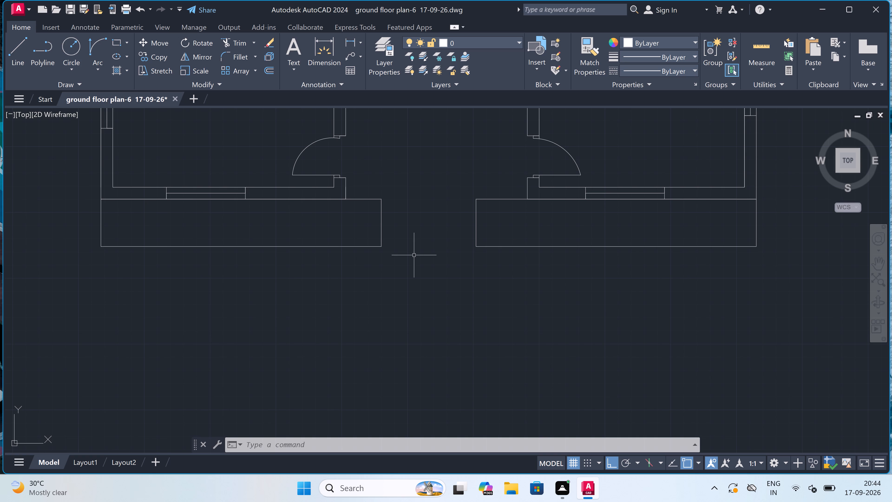
pyautogui.write('l')
pyautogui.press('space')
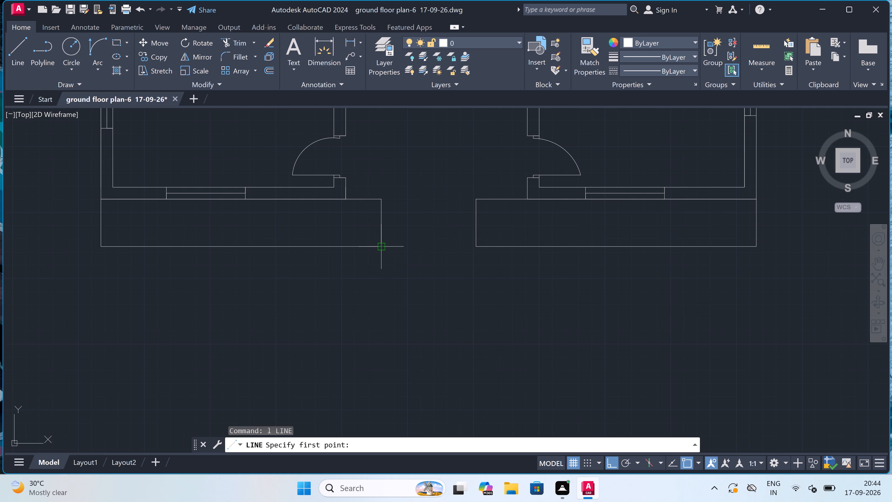
pyautogui.doubleClick(381, 245)
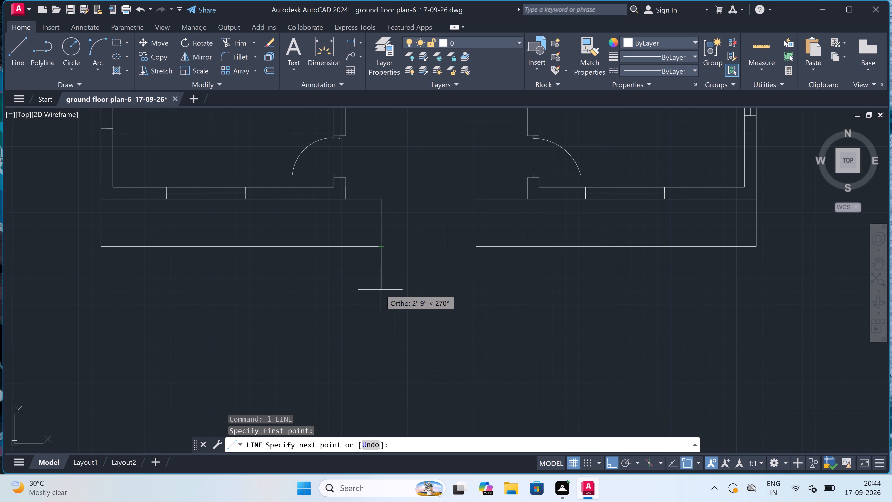
pyautogui.scroll(-1, 382, 294)
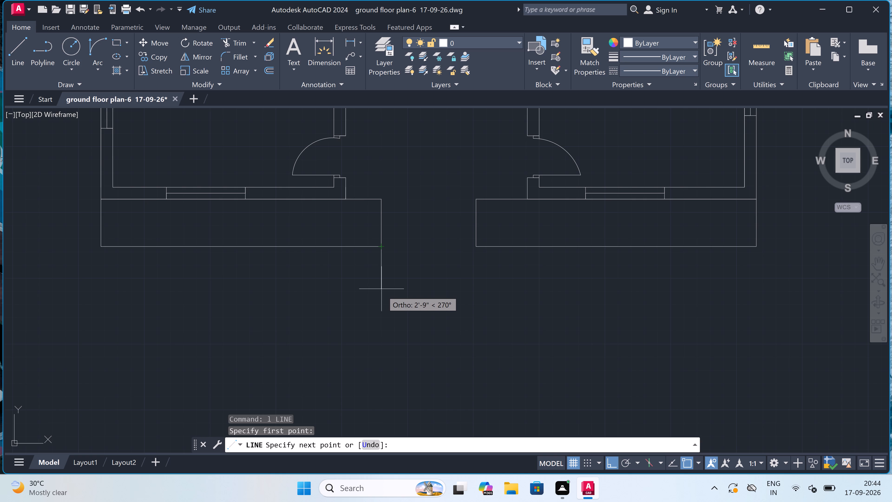
pyautogui.scroll(3, 366, 288)
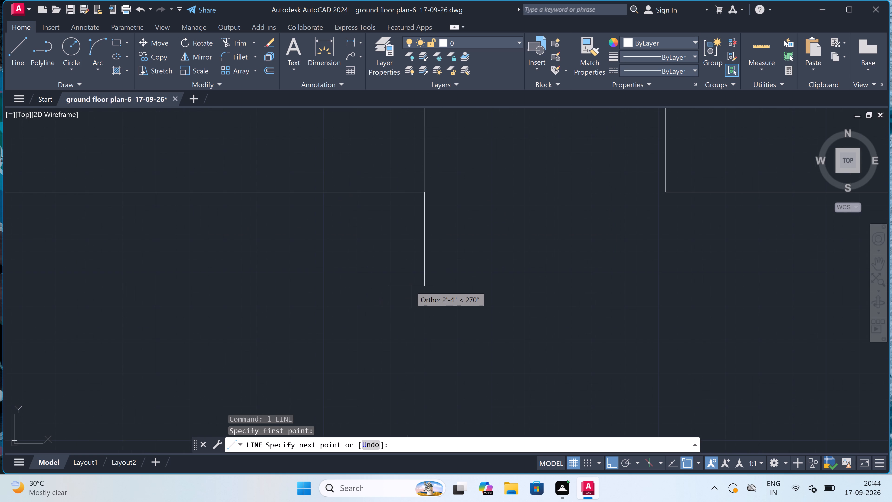
pyautogui.scroll(-1, 410, 287)
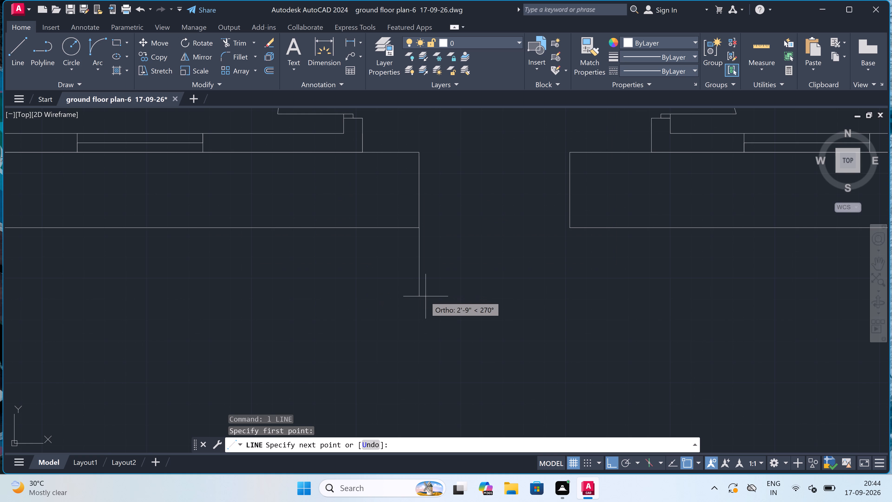
pyautogui.scroll(-1, 425, 297)
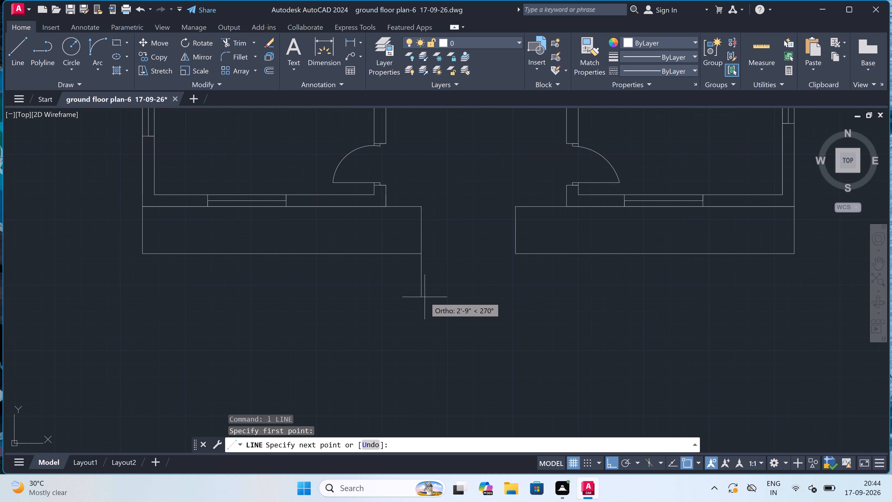
pyautogui.click(420, 313)
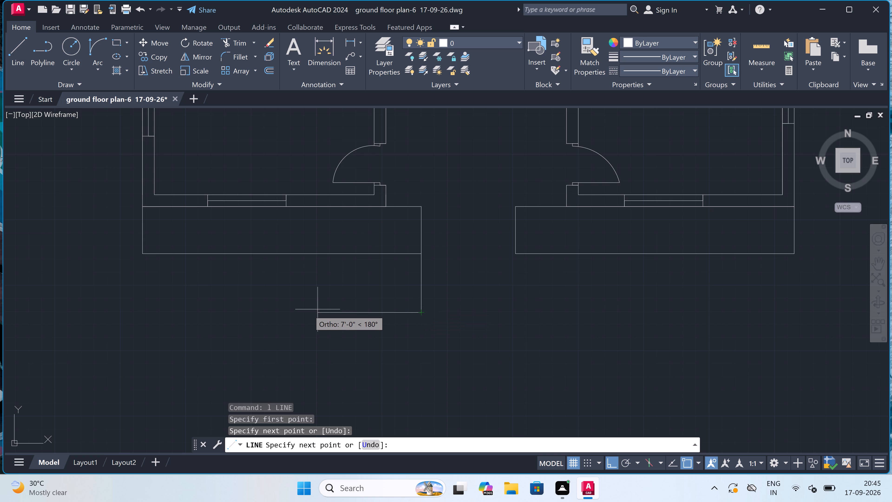
pyautogui.write("6'")
pyautogui.press('space')
pyautogui.press('Escape')
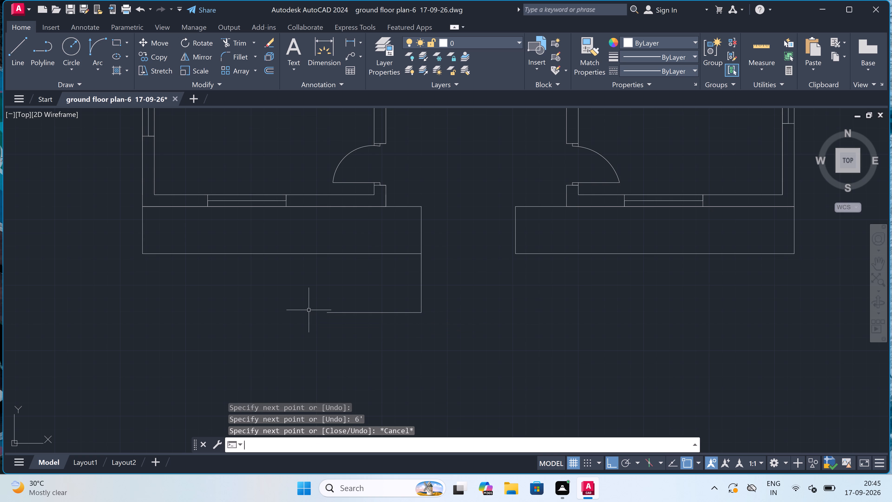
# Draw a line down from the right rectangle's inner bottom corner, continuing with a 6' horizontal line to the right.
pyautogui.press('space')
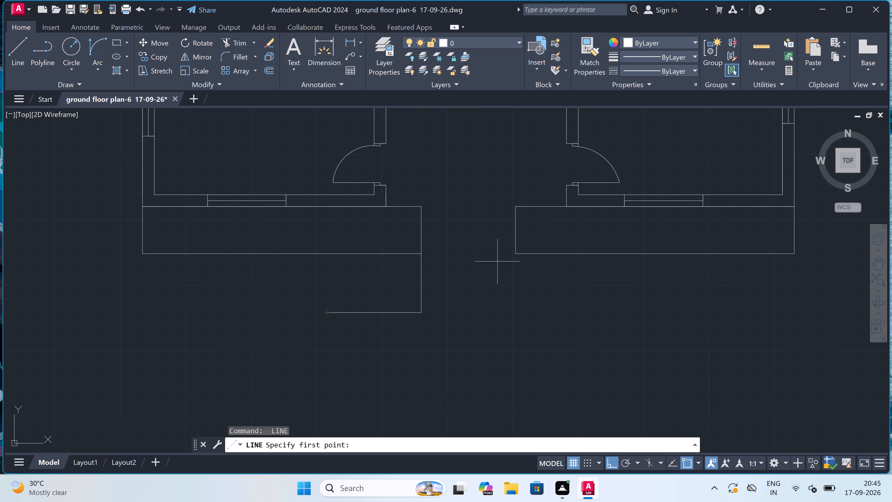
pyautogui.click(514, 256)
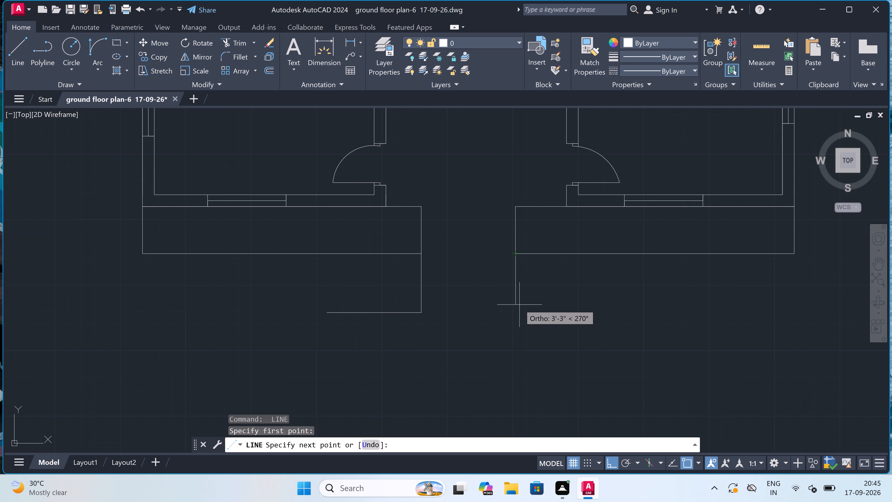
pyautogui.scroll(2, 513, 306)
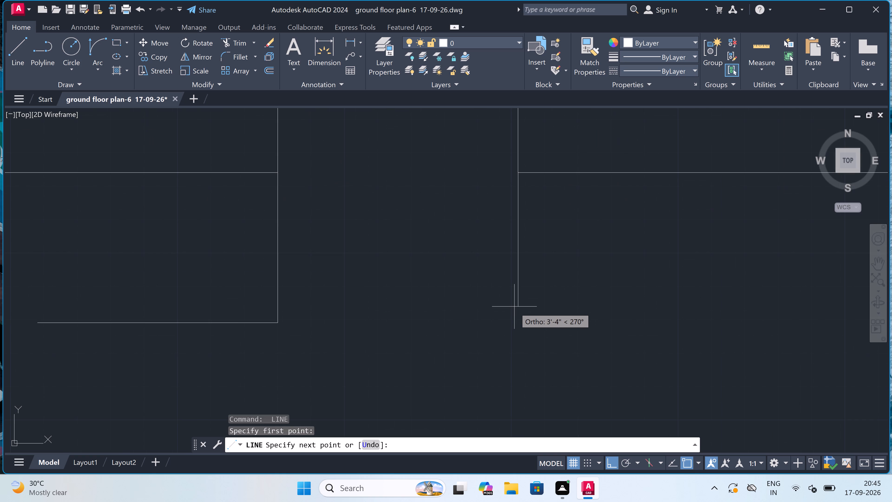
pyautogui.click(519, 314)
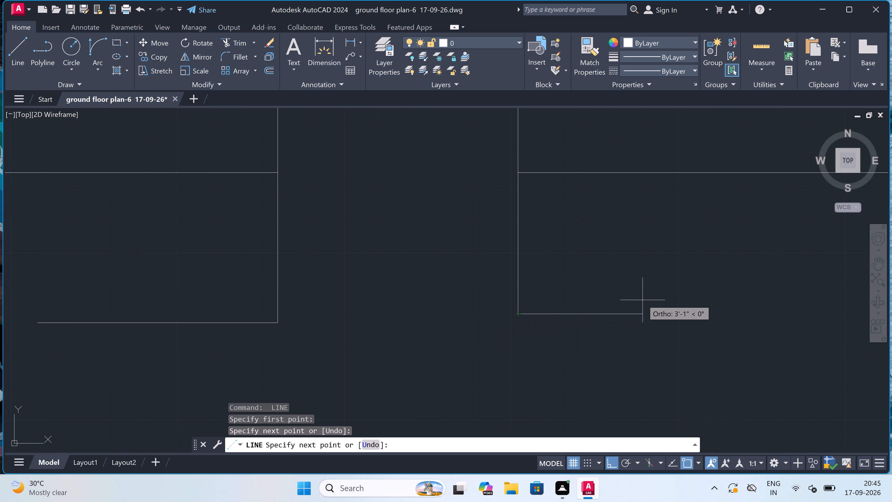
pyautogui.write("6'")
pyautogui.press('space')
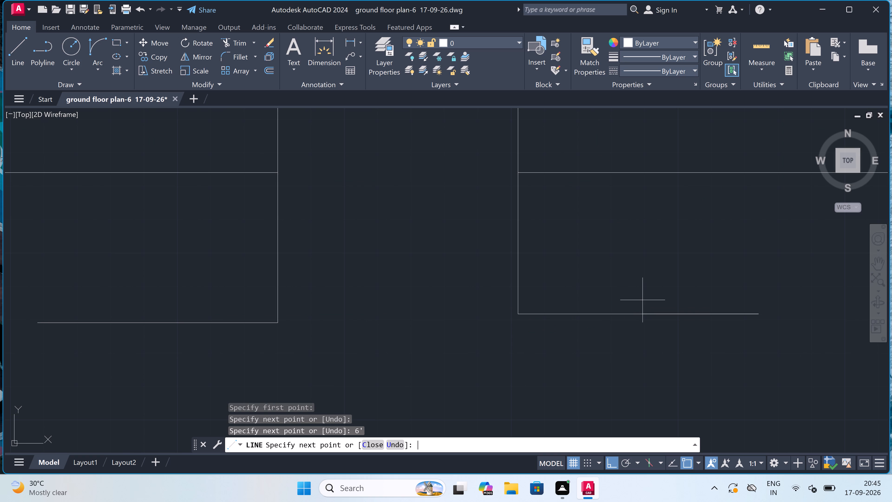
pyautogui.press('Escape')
# Draw a horizontal line about 12' long to the right from the lower end of the left rectangle's downward line.
pyautogui.press('l')
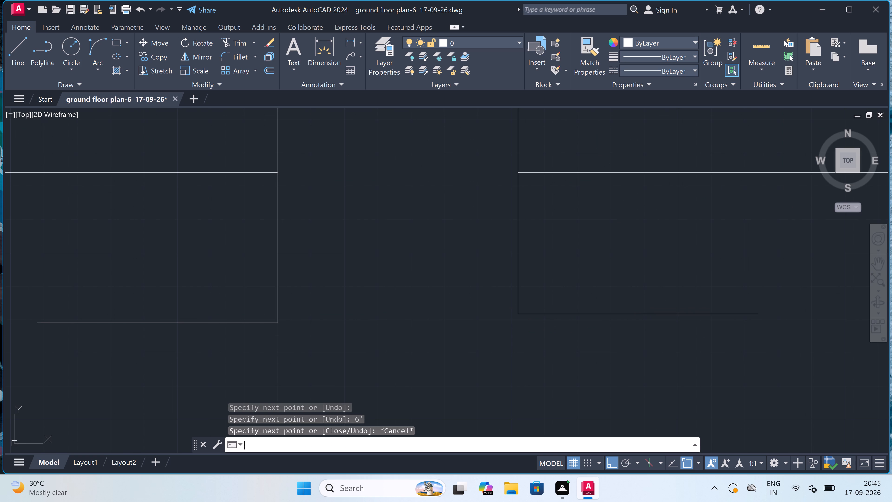
pyautogui.press('space')
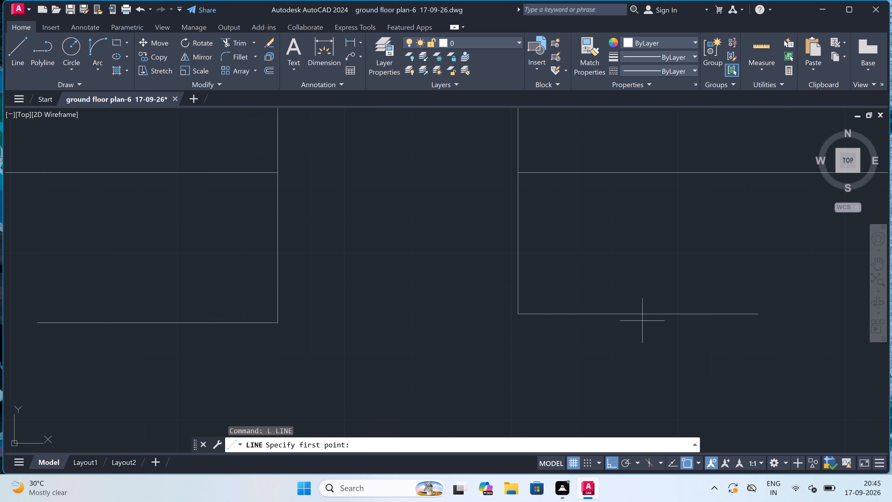
pyautogui.click(278, 321)
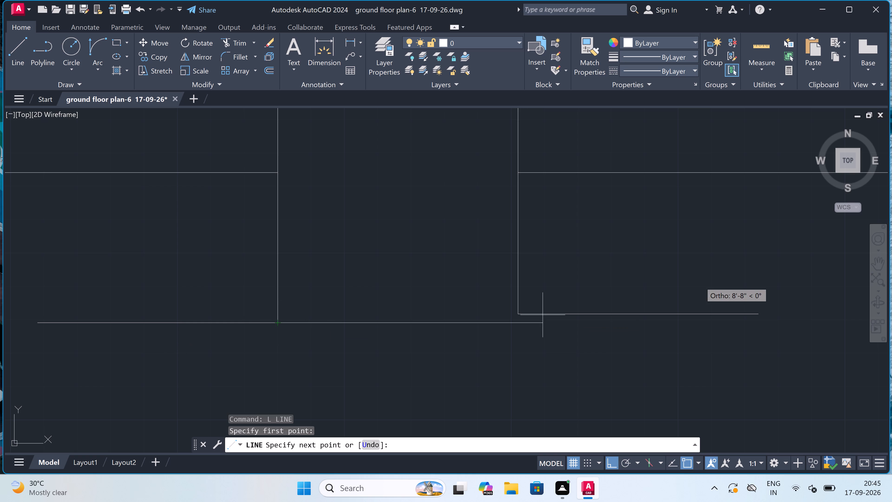
pyautogui.scroll(2, 766, 317)
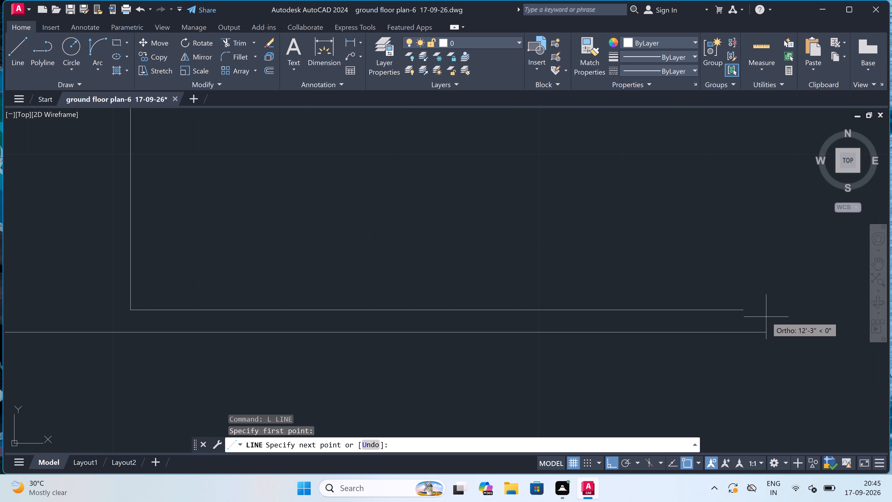
pyautogui.scroll(2, 765, 317)
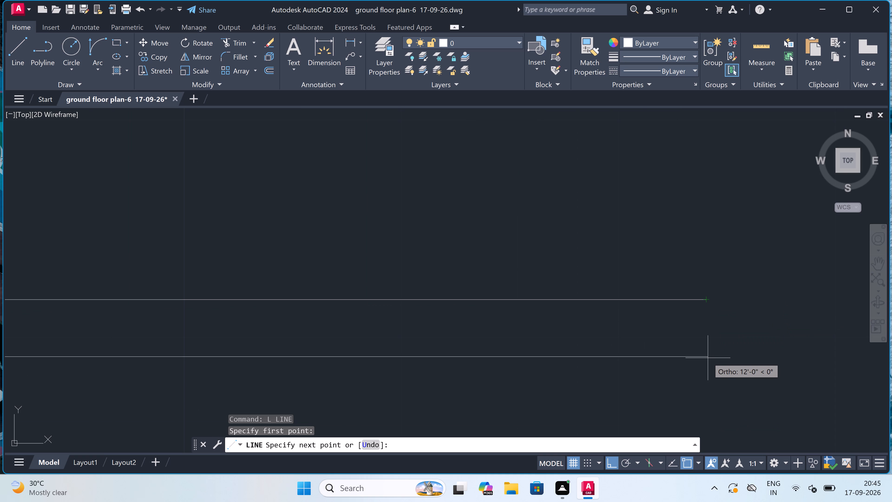
pyautogui.click(711, 350)
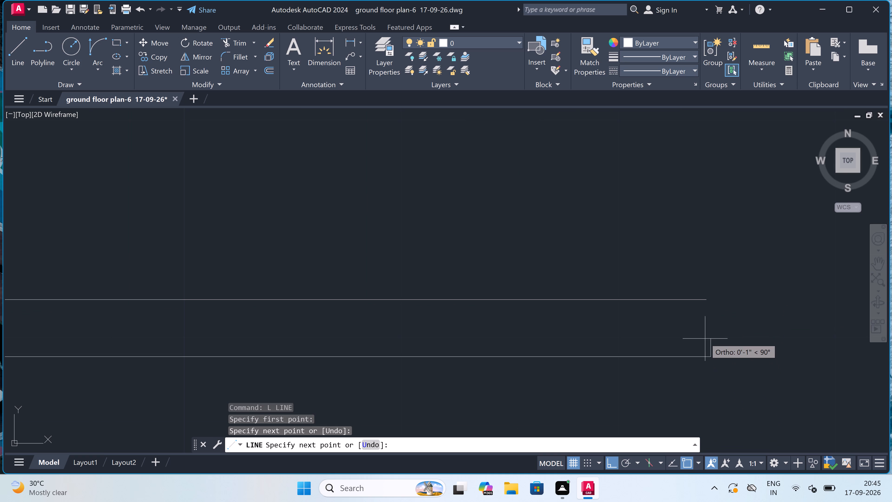
pyautogui.press('Escape')
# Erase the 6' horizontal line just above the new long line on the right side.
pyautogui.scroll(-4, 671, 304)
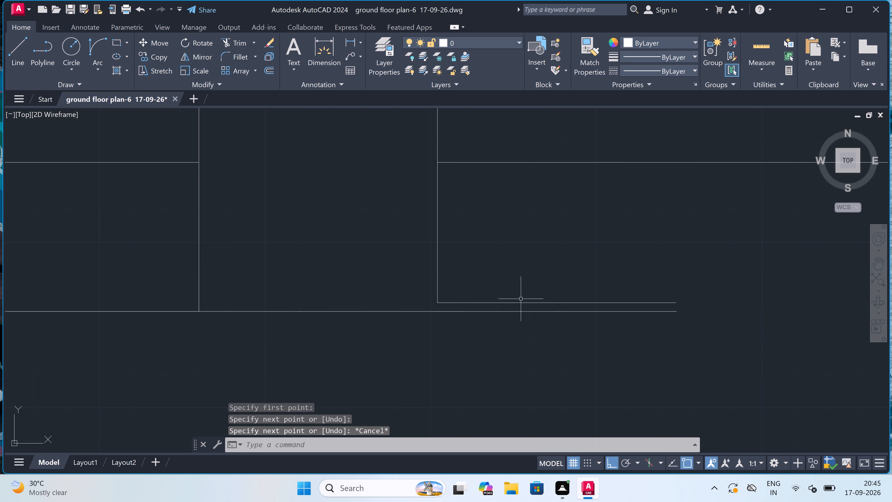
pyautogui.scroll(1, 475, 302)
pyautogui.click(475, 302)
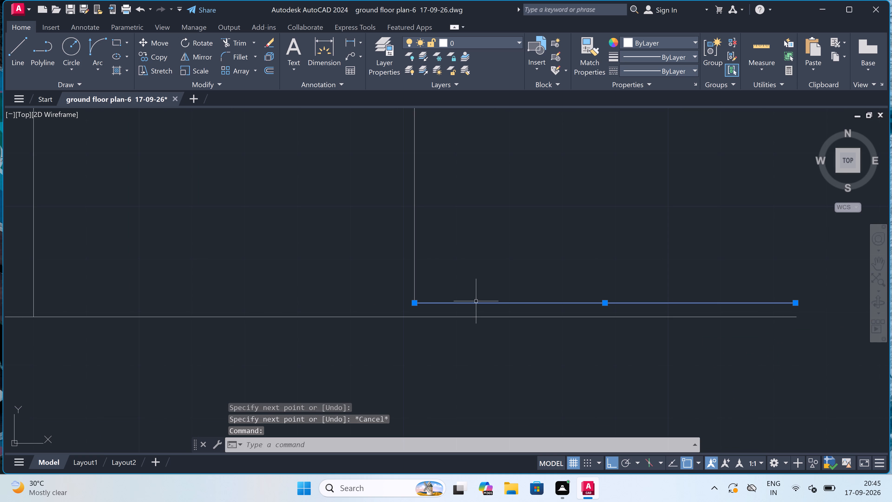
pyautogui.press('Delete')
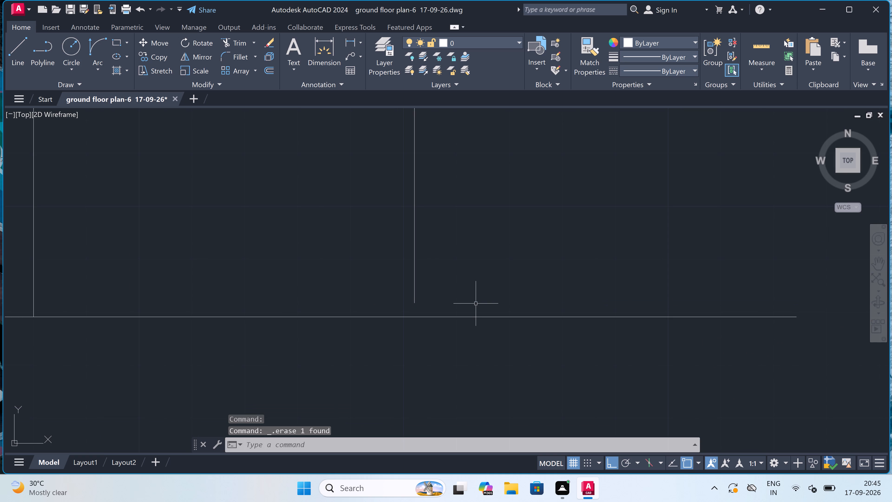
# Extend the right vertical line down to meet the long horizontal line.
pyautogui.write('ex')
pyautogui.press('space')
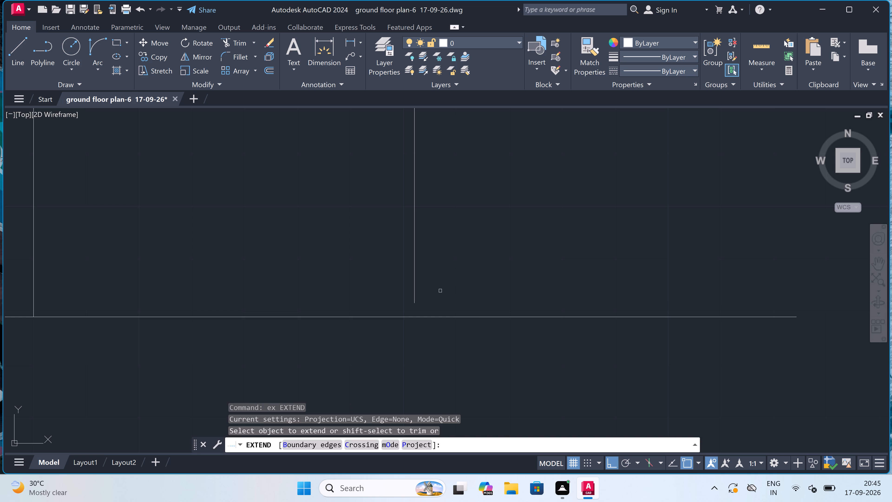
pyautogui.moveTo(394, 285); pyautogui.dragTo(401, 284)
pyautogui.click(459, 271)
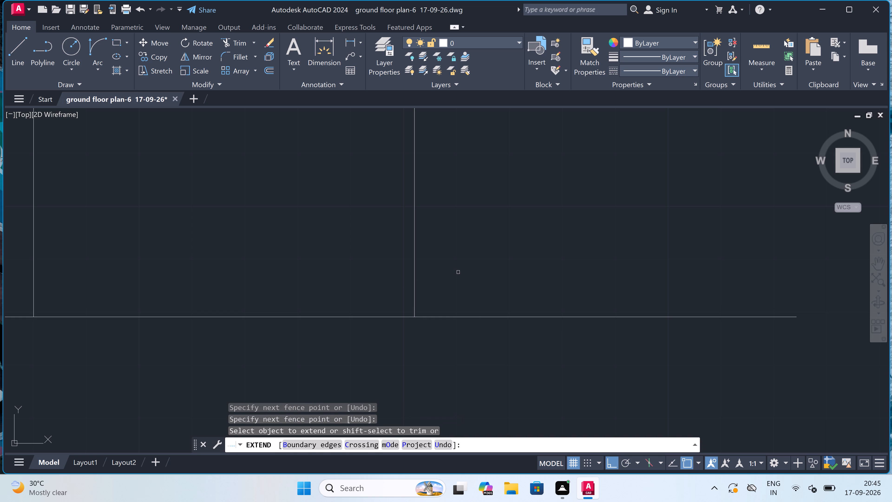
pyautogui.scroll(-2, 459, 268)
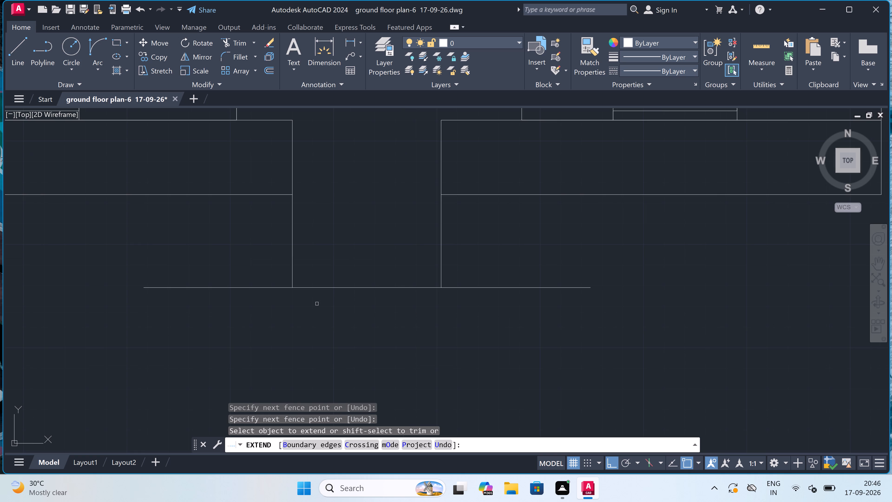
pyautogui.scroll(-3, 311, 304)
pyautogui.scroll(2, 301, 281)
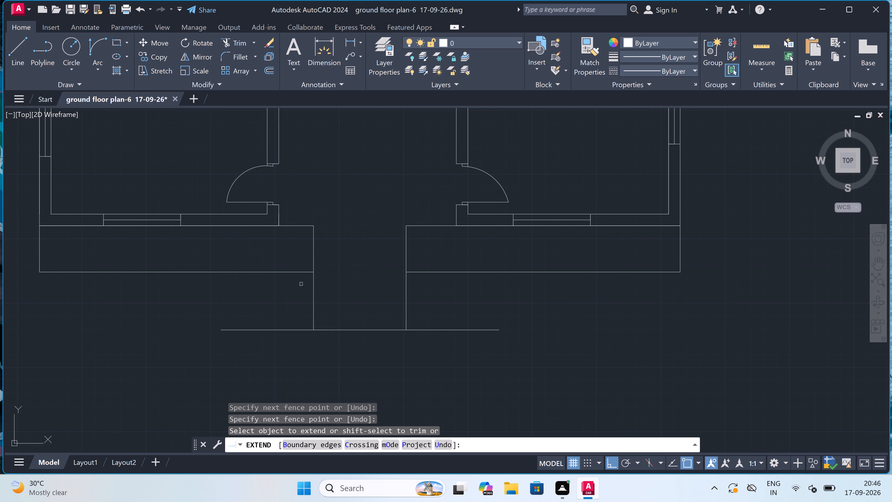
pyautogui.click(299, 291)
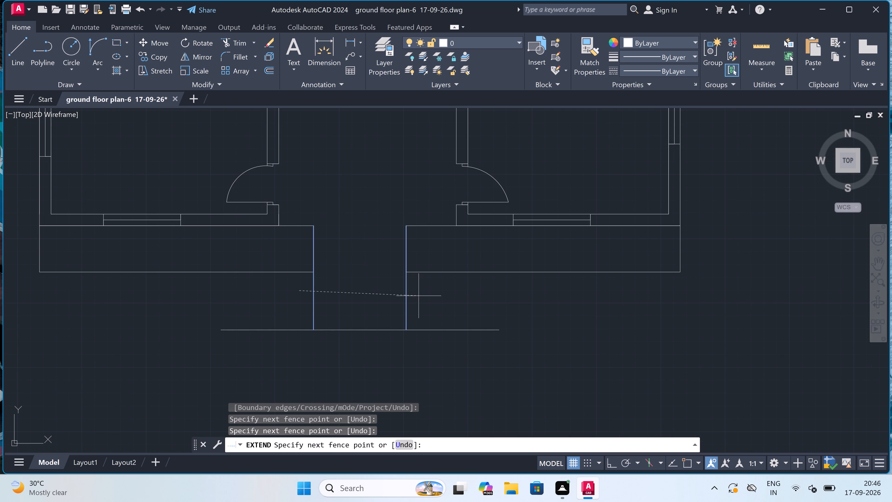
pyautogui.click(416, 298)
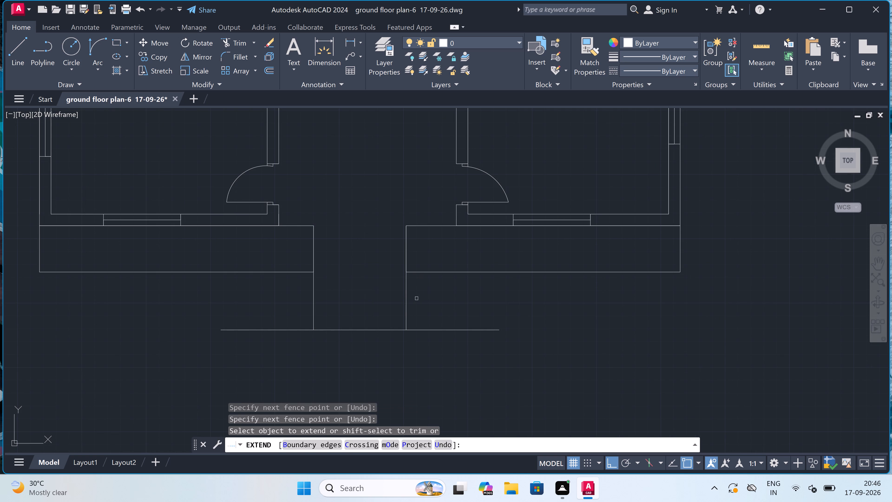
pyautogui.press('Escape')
# Trim away the two vertical lines between the front rectangles and the long horizontal line below.
pyautogui.write('tr')
pyautogui.press('space')
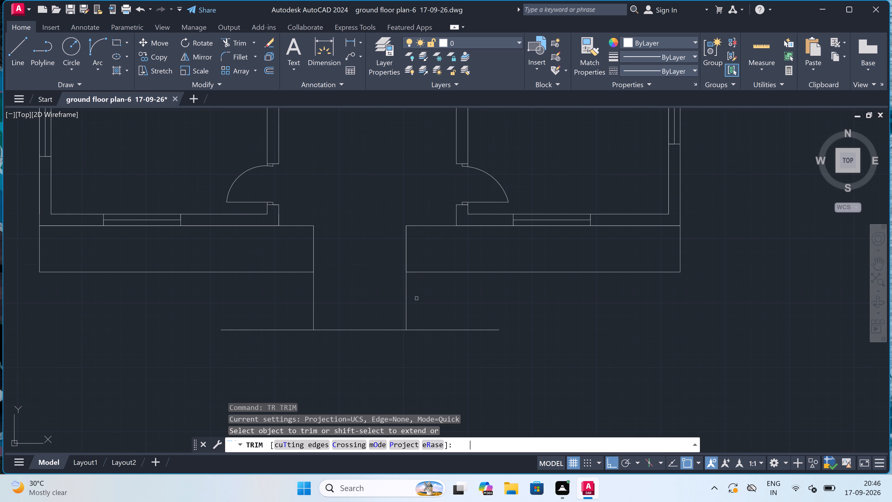
pyautogui.doubleClick(416, 298)
pyautogui.click(256, 293)
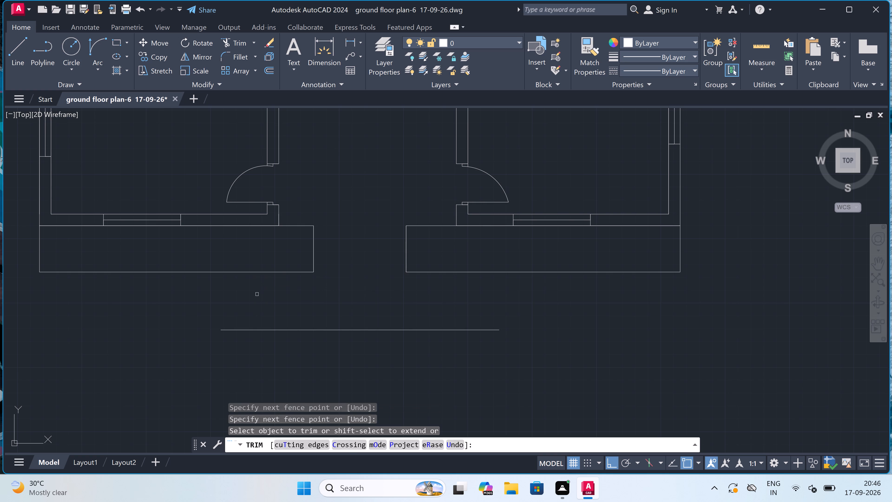
pyautogui.scroll(1, 257, 294)
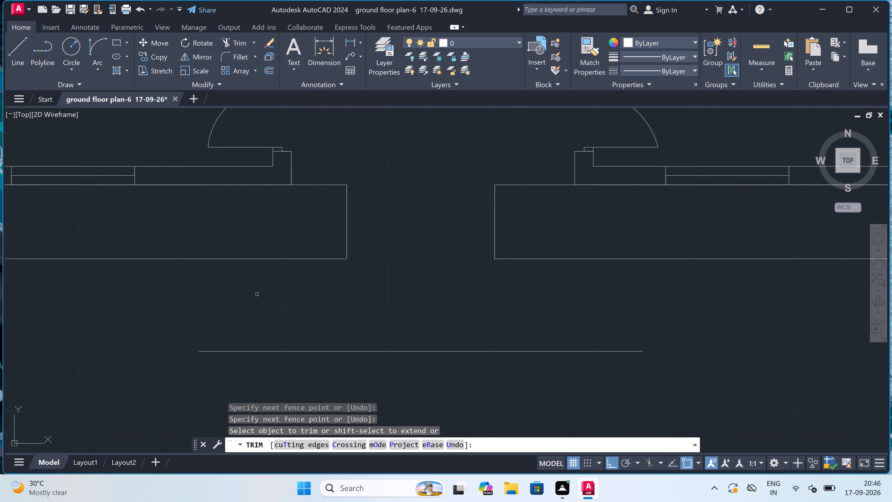
pyautogui.press('Escape')
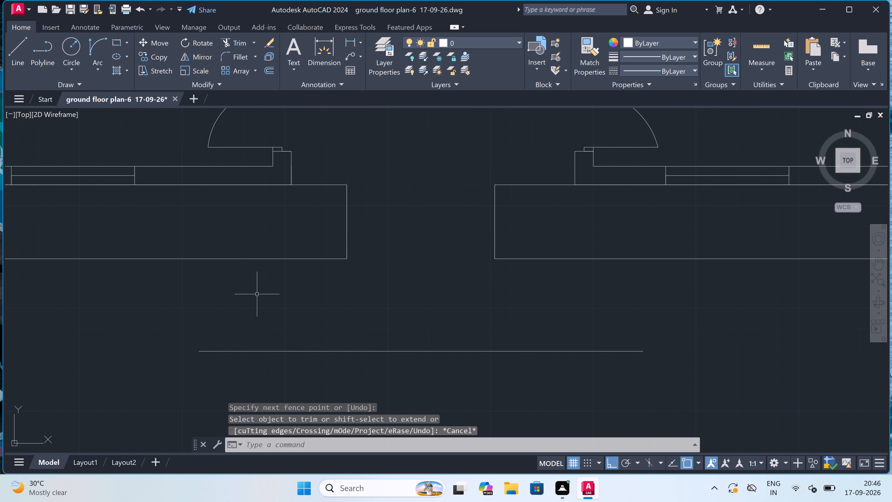
# Draw the left steps as four vertical lines 1' apart, between the left front rectangle's lower edge and the long horizontal line.
pyautogui.write('l')
pyautogui.press('space')
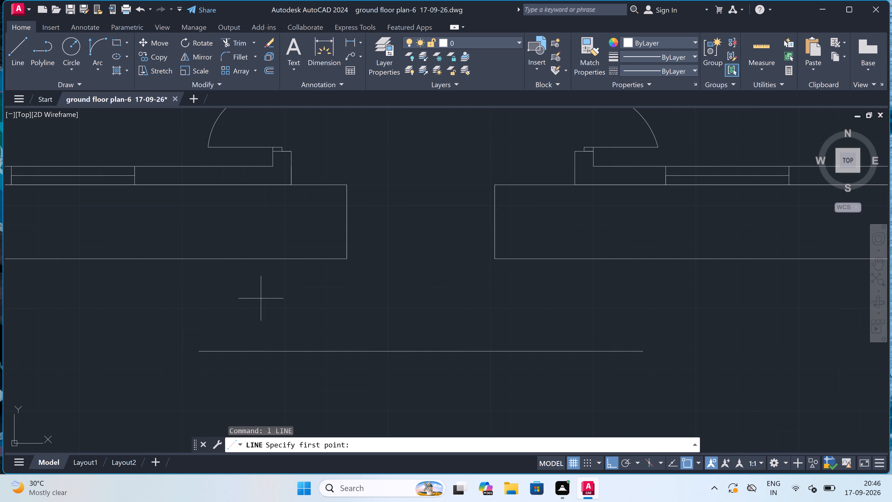
pyautogui.click(281, 260)
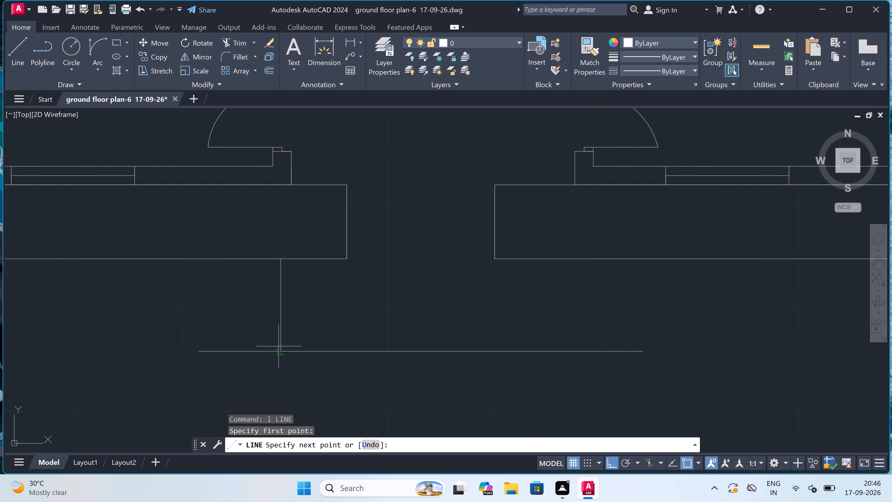
pyautogui.click(281, 352)
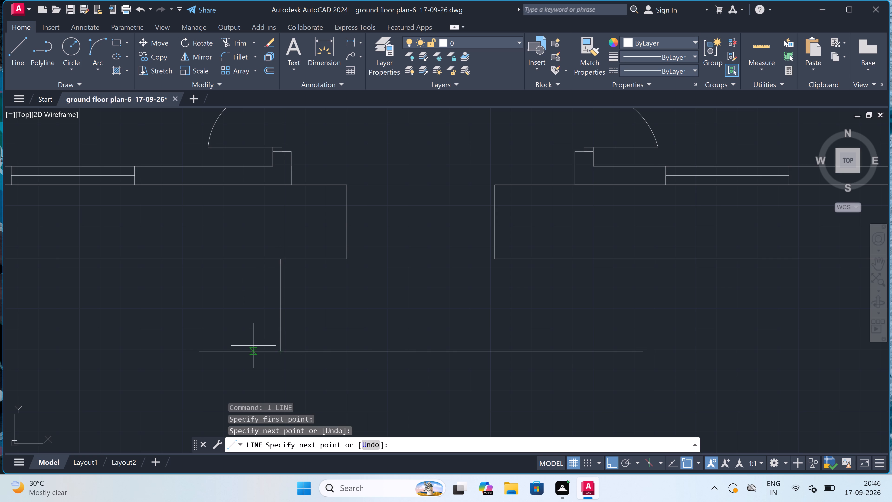
pyautogui.write("1'")
pyautogui.press('space')
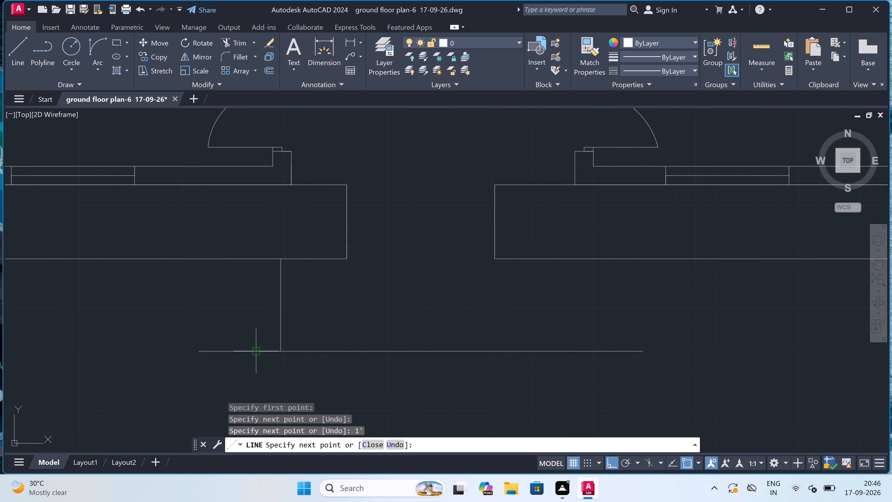
pyautogui.tripleClick(254, 258)
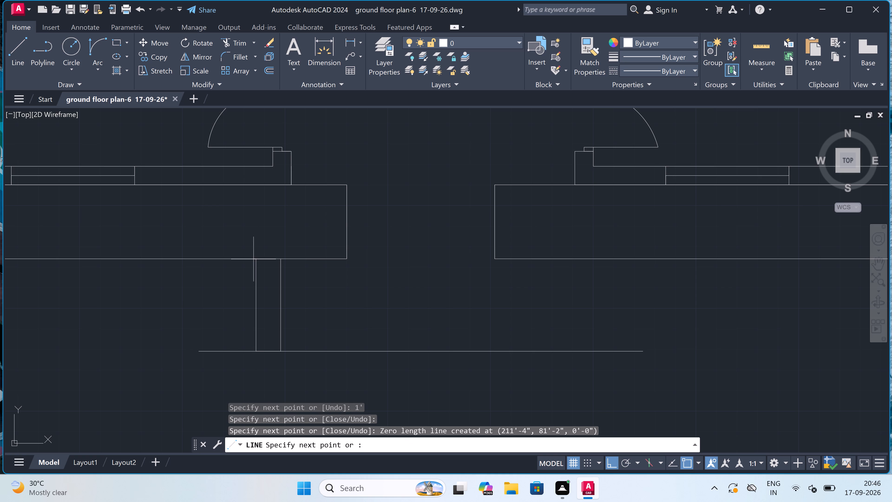
pyautogui.write("1'")
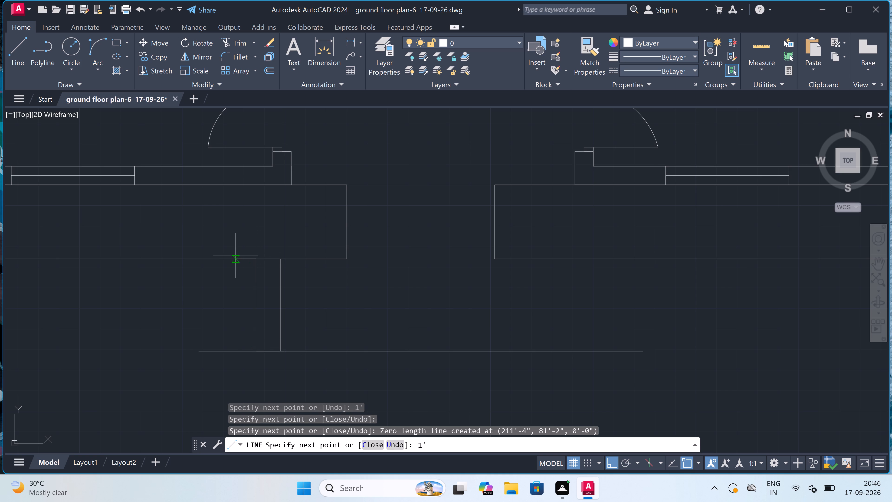
pyautogui.press('space')
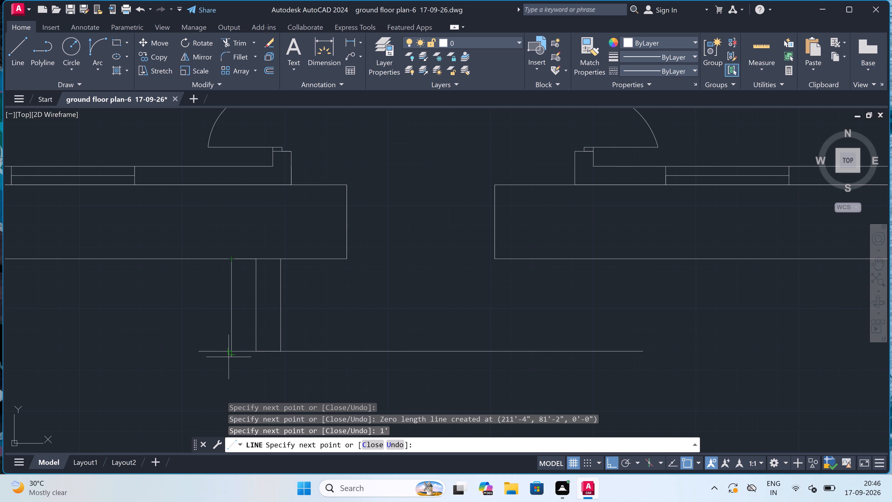
pyautogui.click(230, 348)
pyautogui.write("1'")
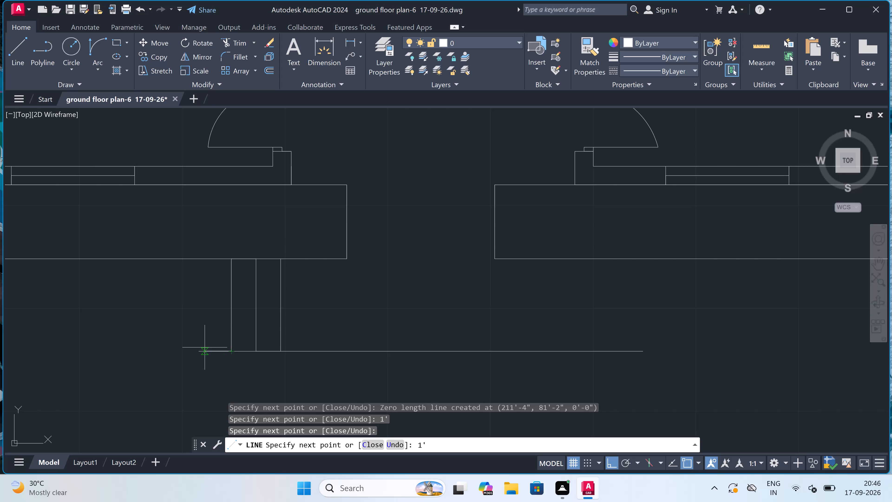
pyautogui.press('space')
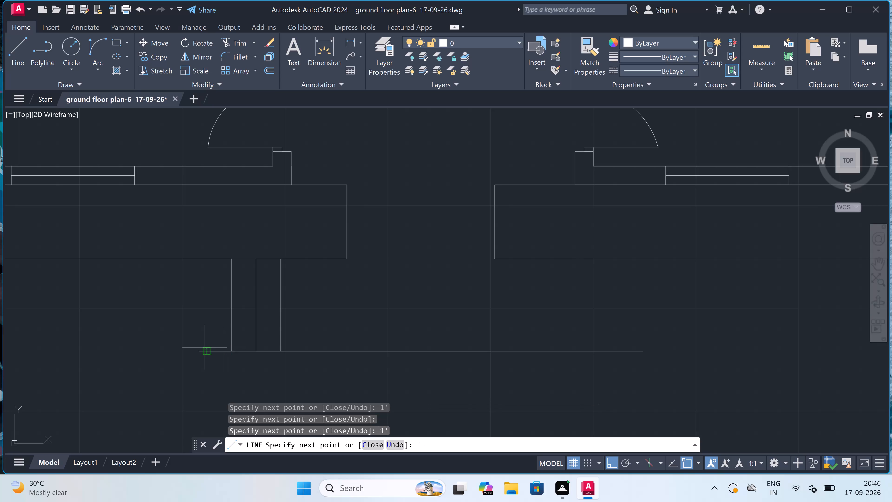
pyautogui.click(204, 258)
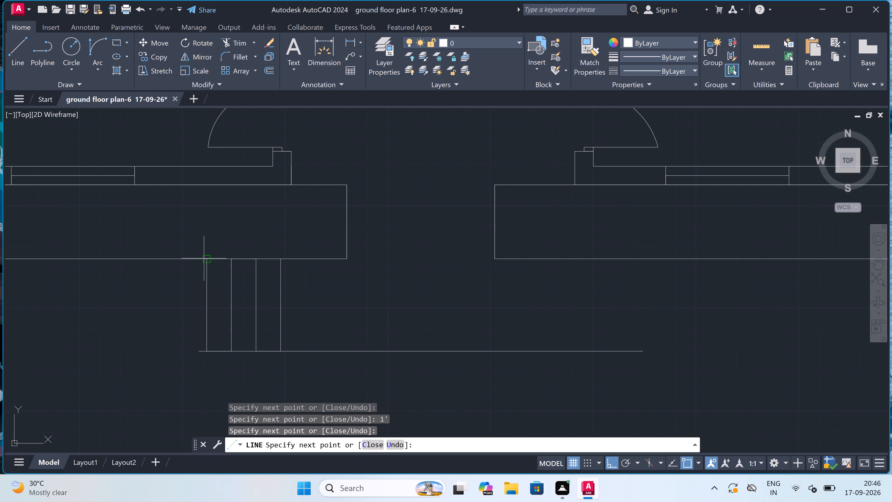
pyautogui.press('Escape')
# Trim the long horizontal line's short overhang beyond the leftmost step line.
pyautogui.write('tr')
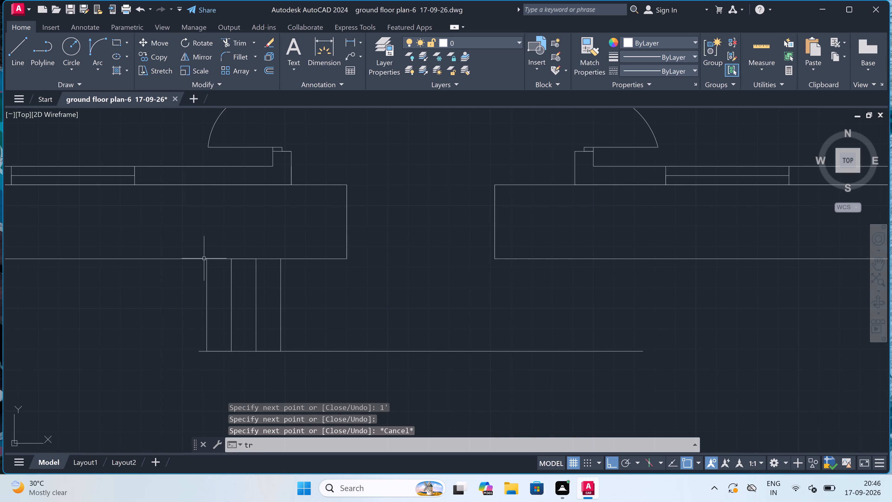
pyautogui.press('space')
pyautogui.scroll(2, 191, 343)
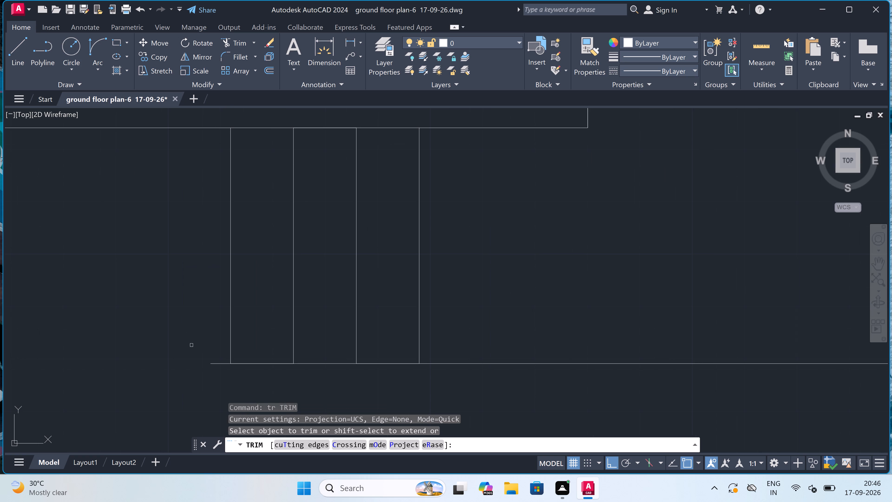
pyautogui.click(209, 381)
pyautogui.click(218, 347)
pyautogui.doubleClick(218, 379)
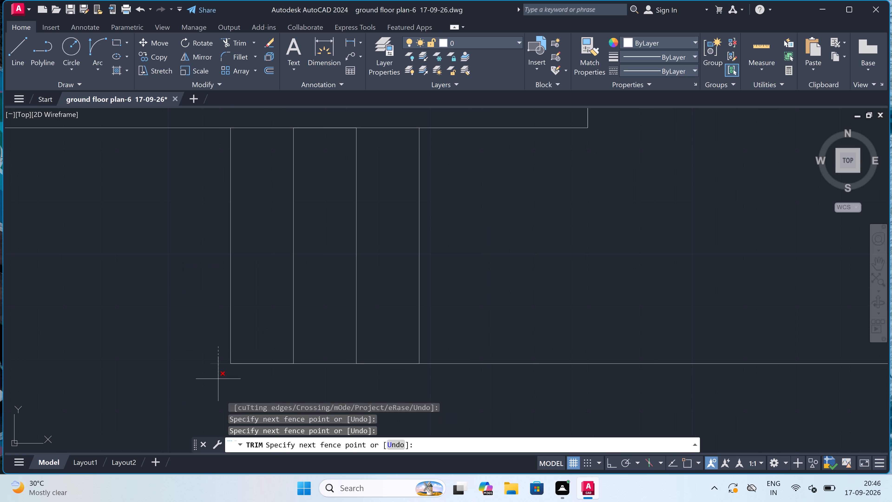
pyautogui.press('Escape')
# Draw a vertical line from the long horizontal line's right end up to the lower edge of the right front rectangle.
pyautogui.scroll(-4, 201, 347)
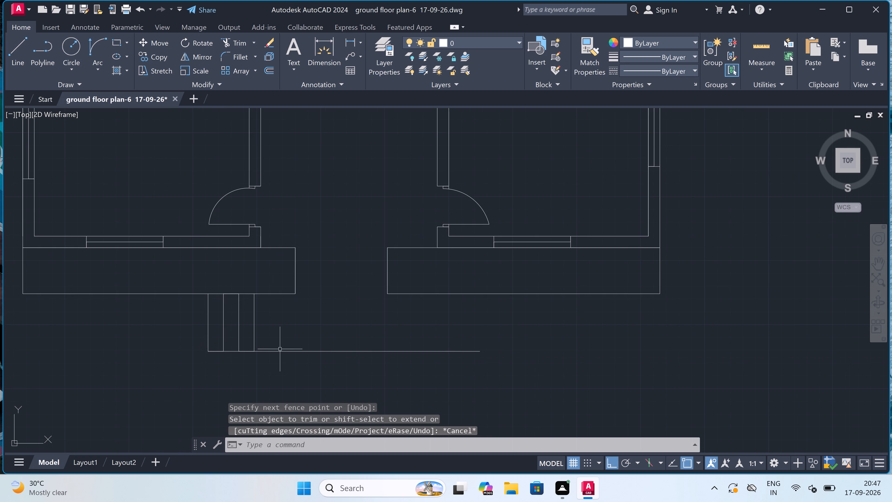
pyautogui.scroll(-1, 342, 351)
pyautogui.scroll(1, 381, 326)
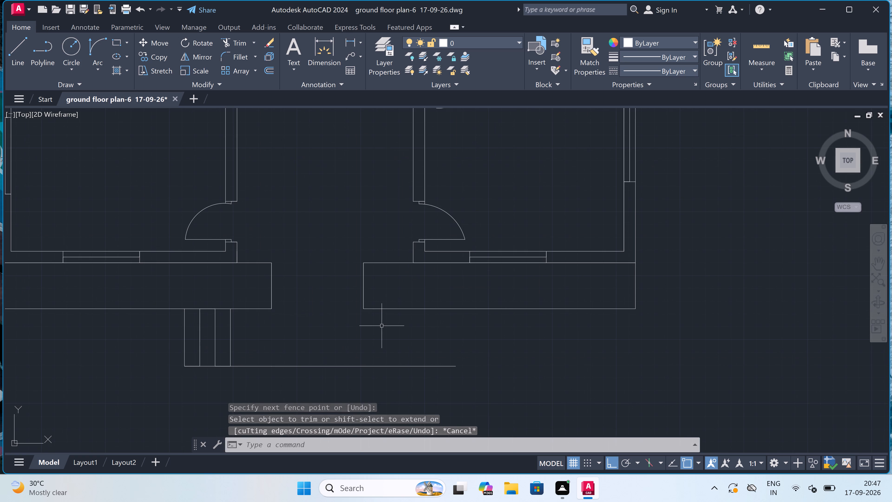
pyautogui.scroll(-1, 389, 335)
pyautogui.scroll(2, 418, 350)
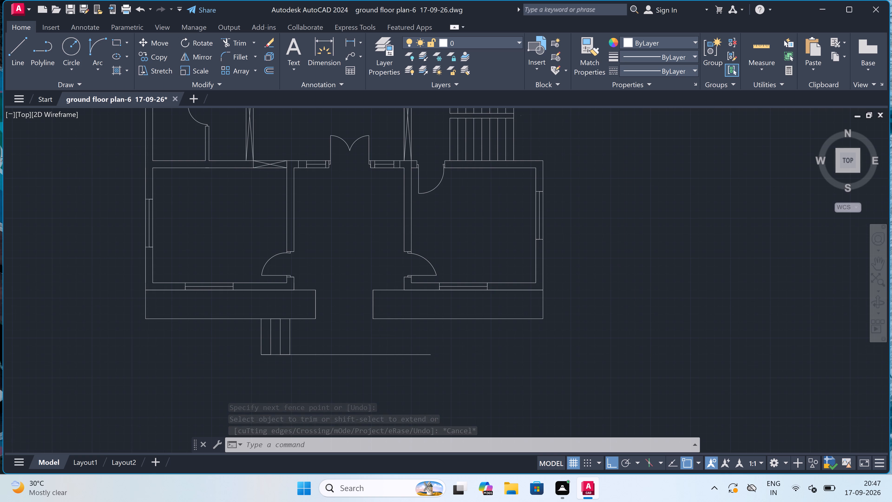
pyautogui.press('l')
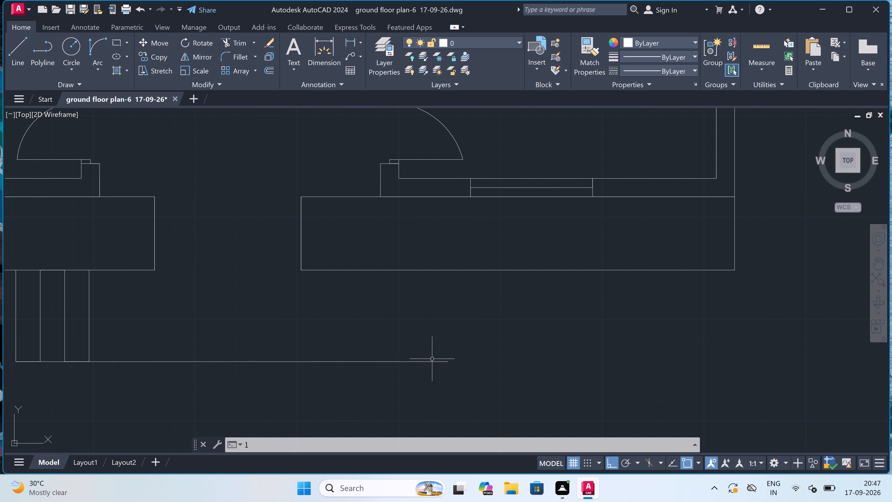
pyautogui.press('space')
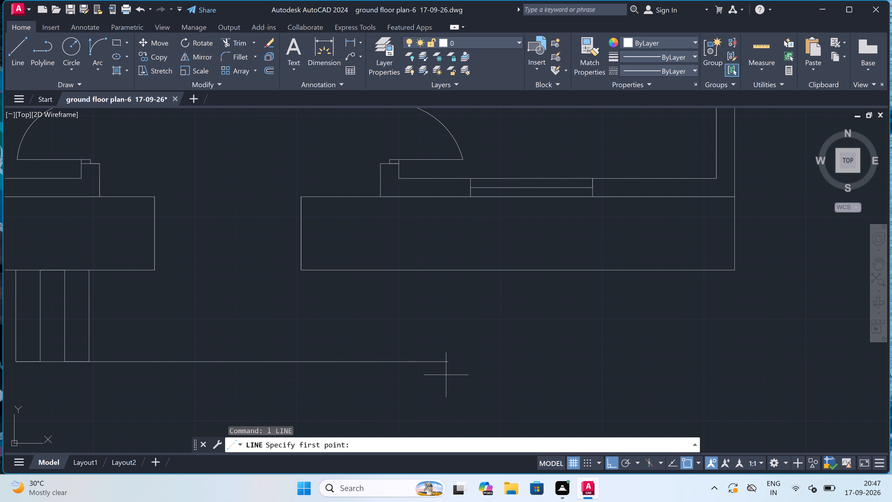
pyautogui.click(449, 361)
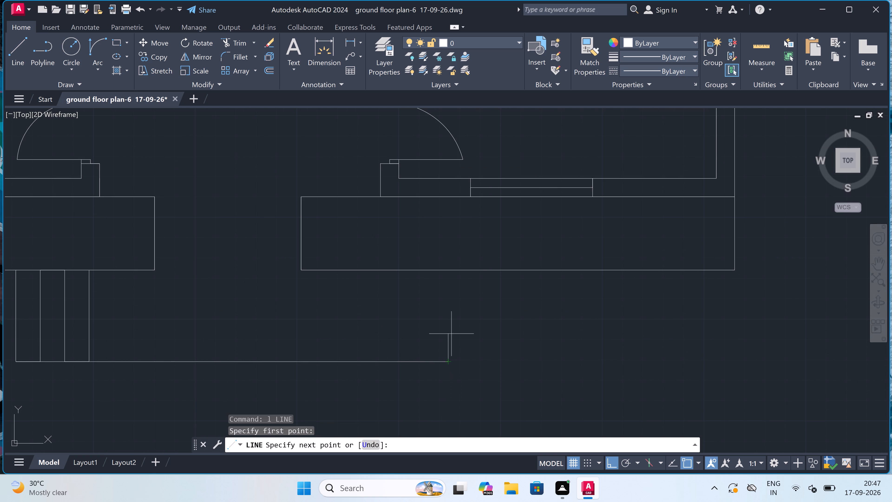
pyautogui.click(446, 272)
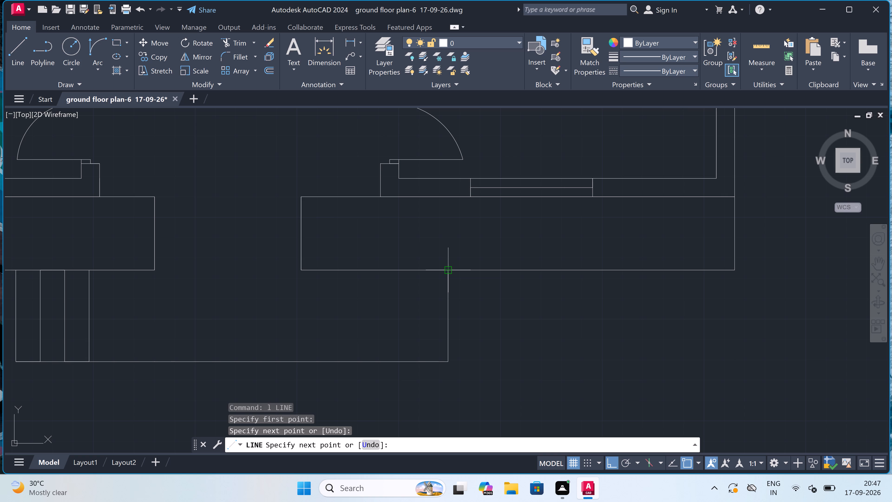
# Continue inward with three more vertical step lines spaced 1' apart between the right rectangle's lower edge and the long line.
pyautogui.write("1'")
pyautogui.press('space')
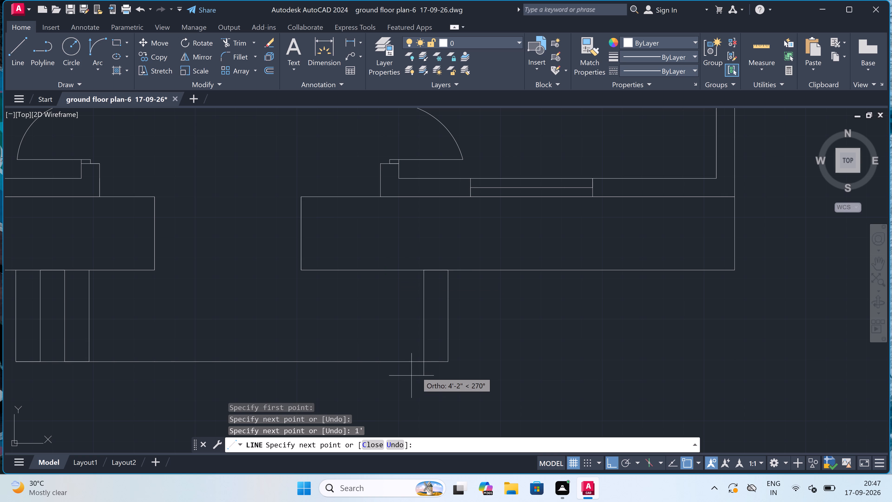
pyautogui.click(426, 360)
pyautogui.press('1')
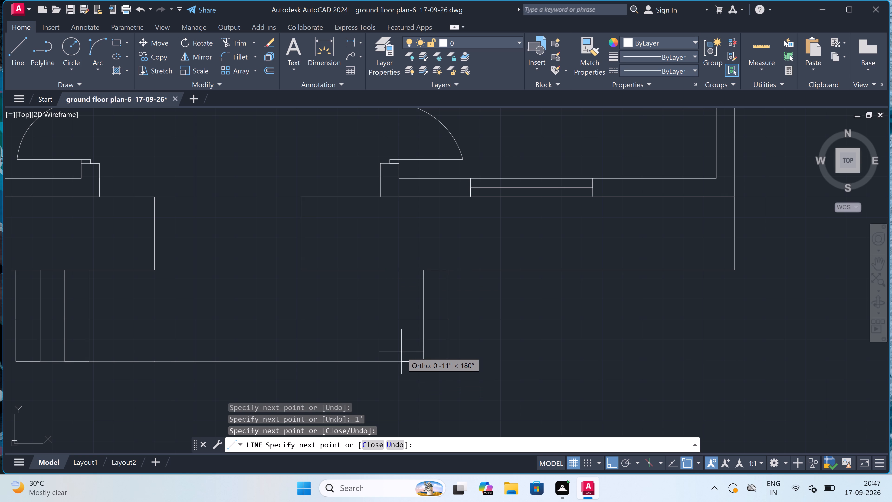
pyautogui.press("'")
pyautogui.press('space')
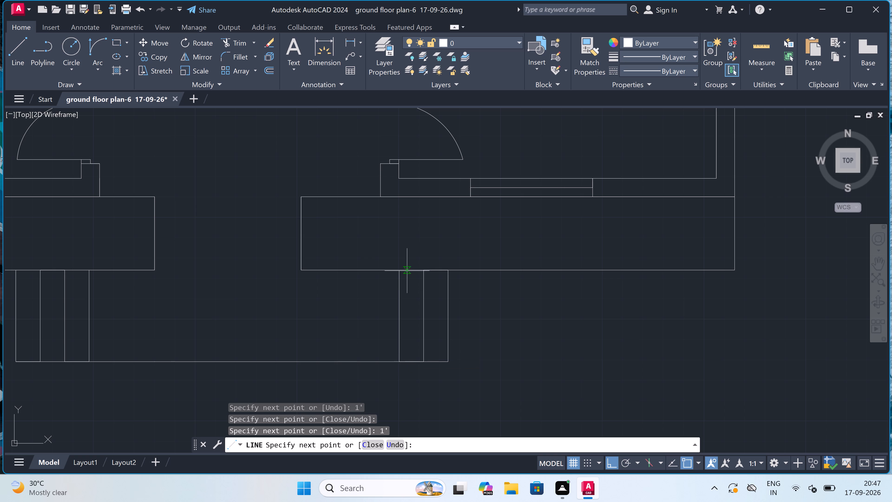
pyautogui.doubleClick(399, 265)
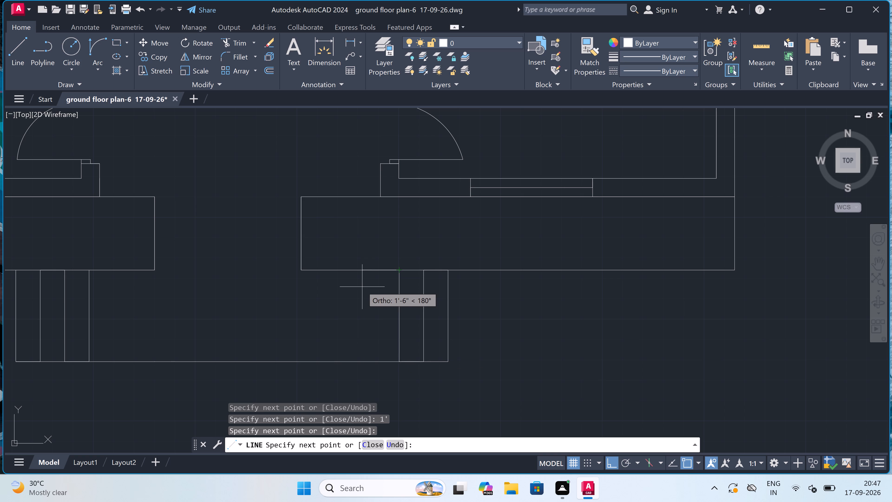
pyautogui.press('1')
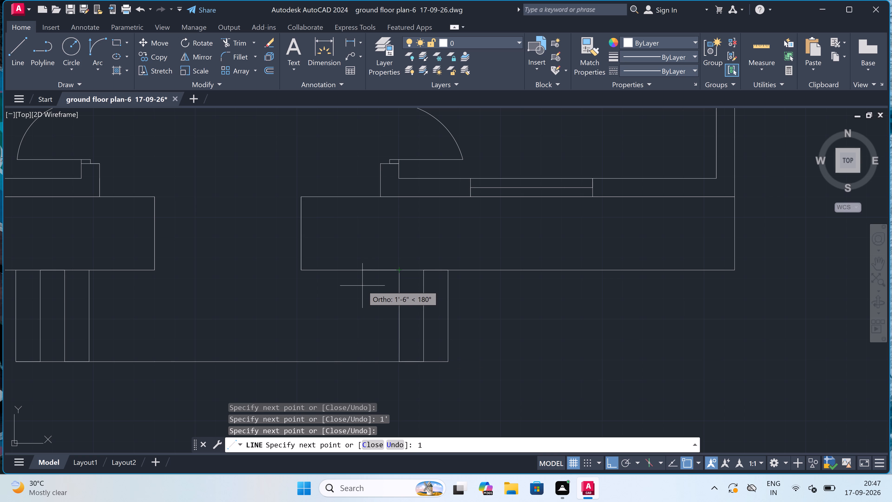
pyautogui.write("'")
pyautogui.press('space')
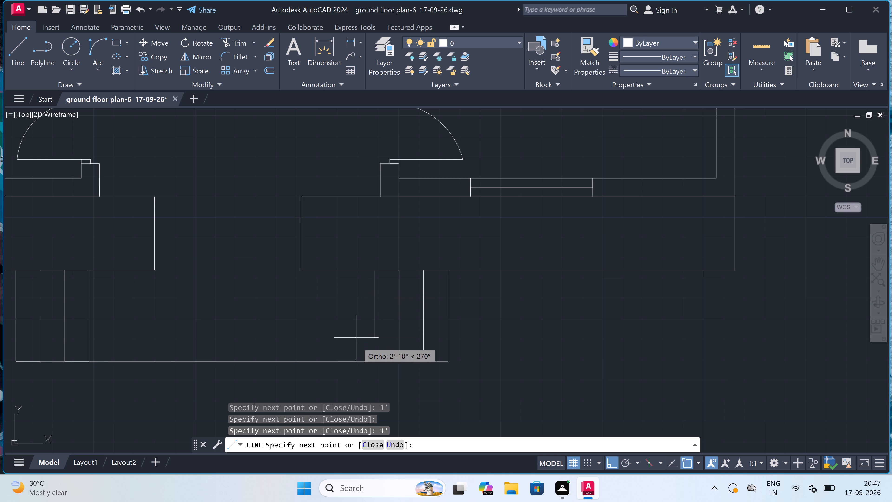
pyautogui.click(374, 362)
pyautogui.press('Escape')
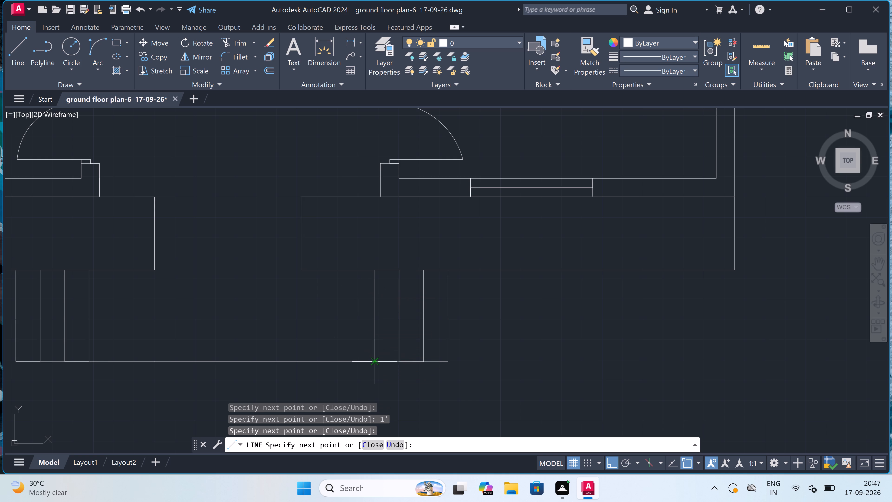
# Add a multiline text label "V E R A N D A H", letters spaced apart, in the entrance area between the two sets of steps.
pyautogui.scroll(-5, 376, 353)
pyautogui.scroll(2, 359, 356)
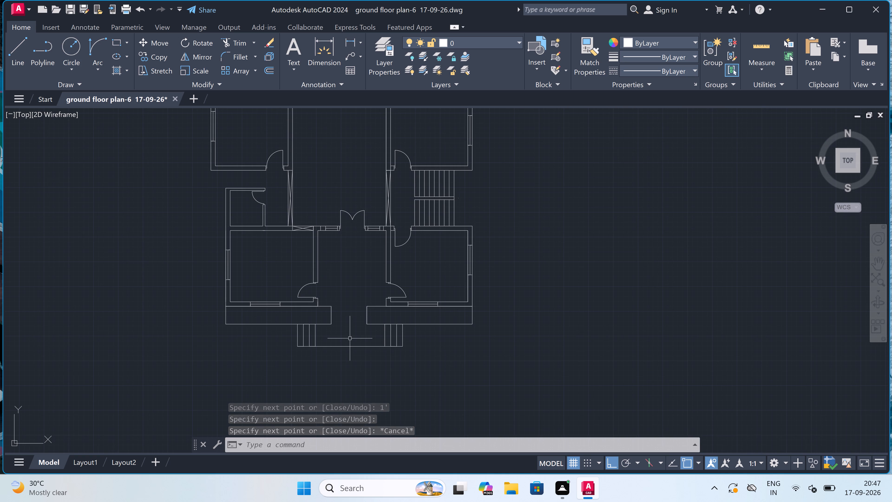
pyautogui.scroll(3, 349, 343)
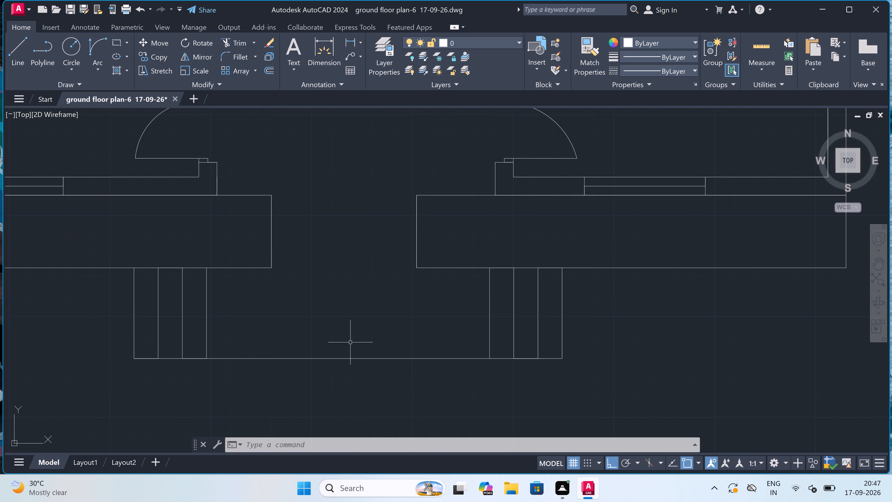
pyautogui.write('mt')
pyautogui.press('space')
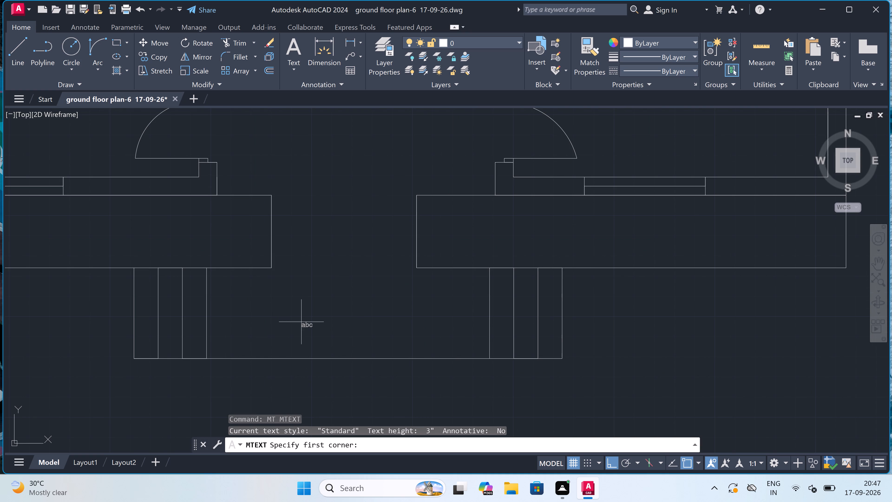
pyautogui.click(249, 303)
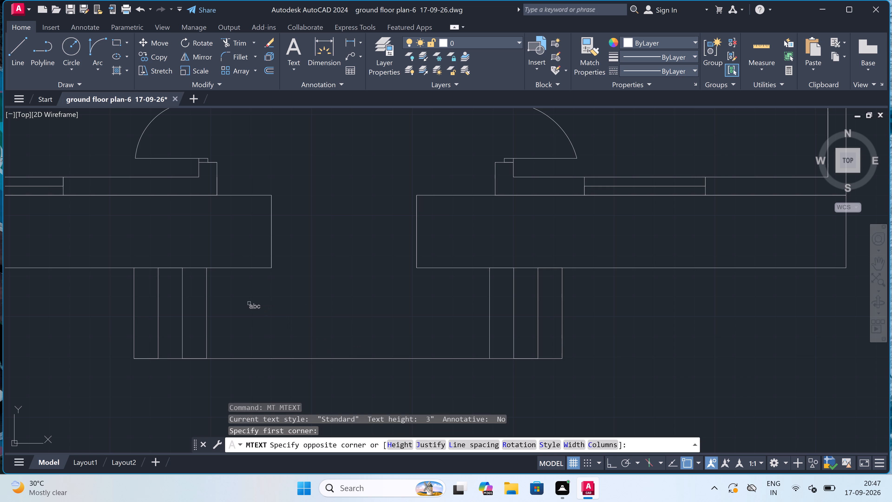
pyautogui.click(640, 332)
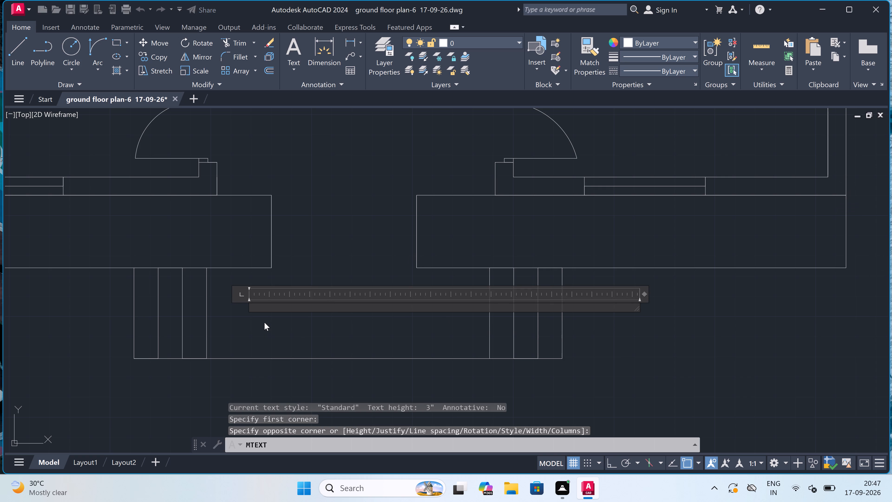
pyautogui.scroll(1, 266, 322)
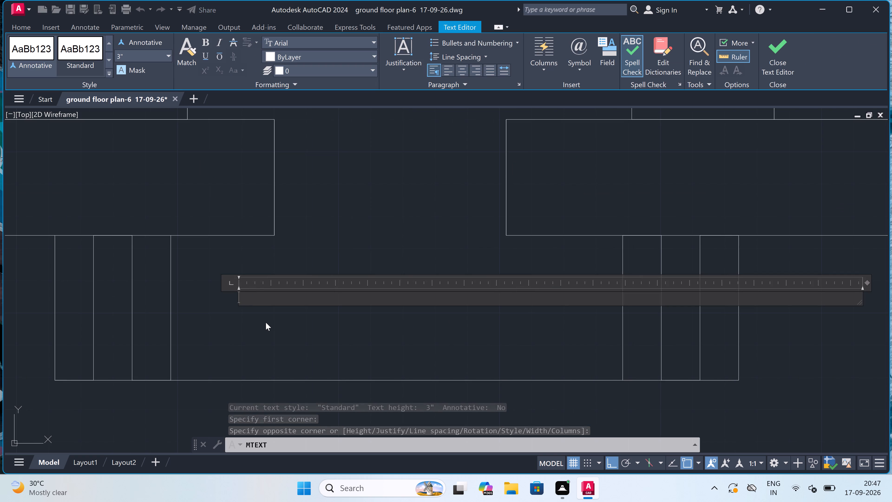
pyautogui.press('v')
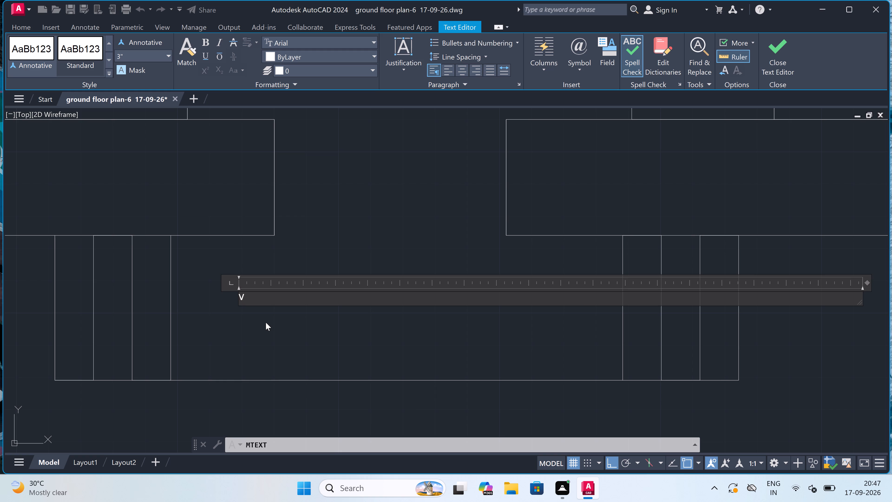
pyautogui.press('space')
pyautogui.press('BackSpace')
pyautogui.press('BackSpace')
pyautogui.write('V E')
pyautogui.press('space')
pyautogui.write('R')
pyautogui.press('space')
pyautogui.press('a')
pyautogui.press('space')
pyautogui.write('N')
pyautogui.press('space')
pyautogui.write('D A')
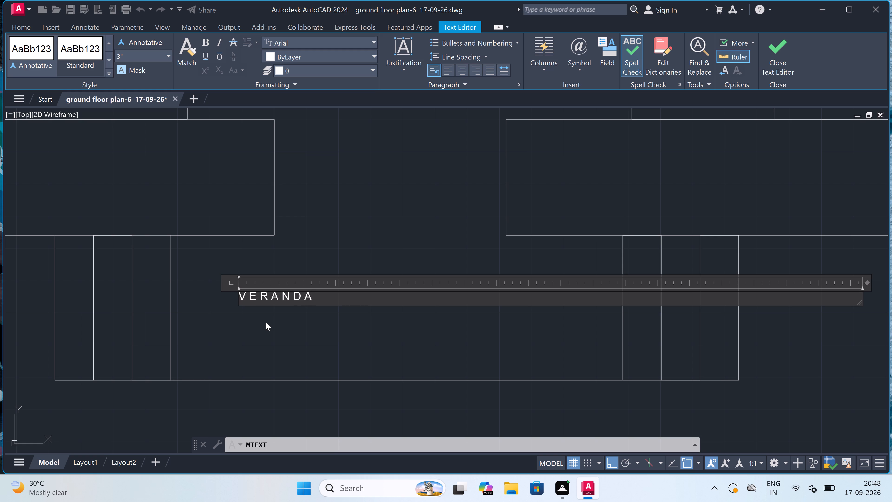
pyautogui.press('space')
pyautogui.write('H')
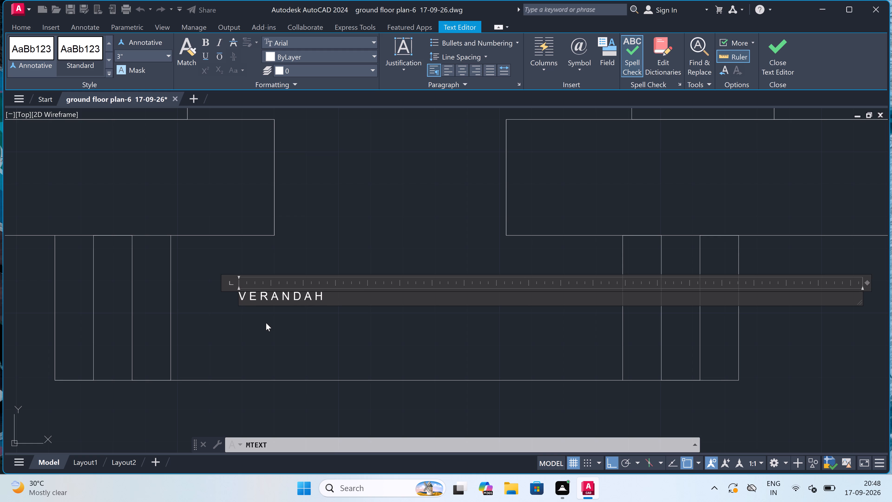
pyautogui.click(265, 326)
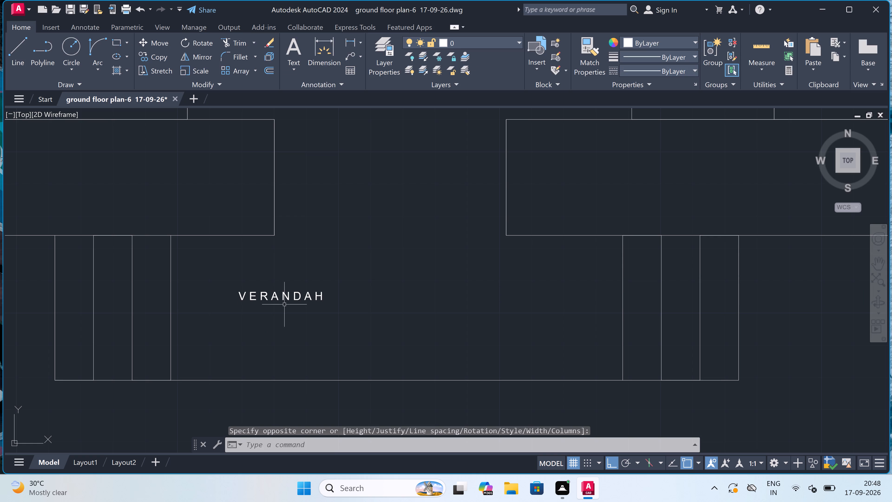
pyautogui.click(282, 300)
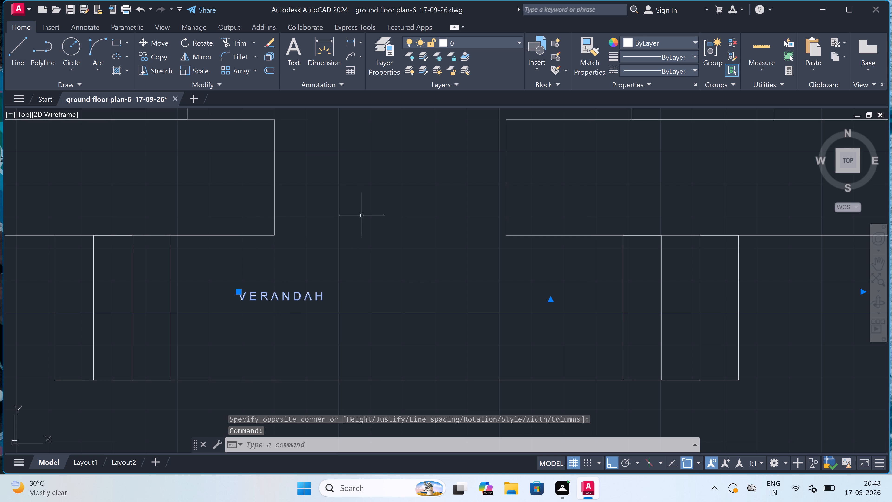
pyautogui.press('Escape')
# Draw a recess outline 4.5" deep and 3' long into the bottom wall of the small left room, starting at its lower-left inner corner.
pyautogui.scroll(-5, 371, 271)
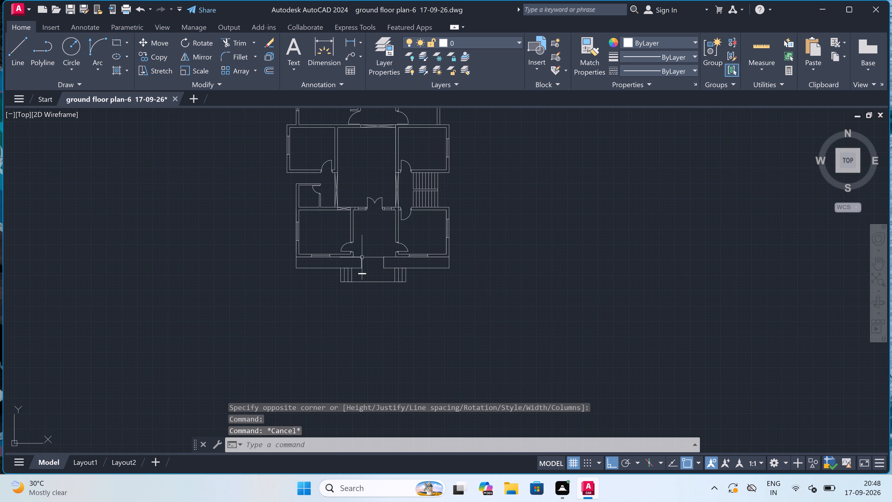
pyautogui.scroll(2, 327, 203)
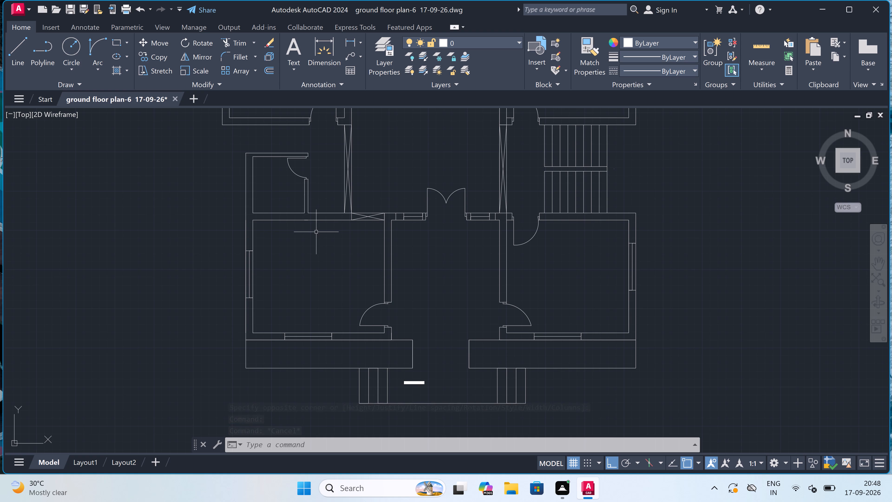
pyautogui.scroll(3, 257, 190)
pyautogui.write('L')
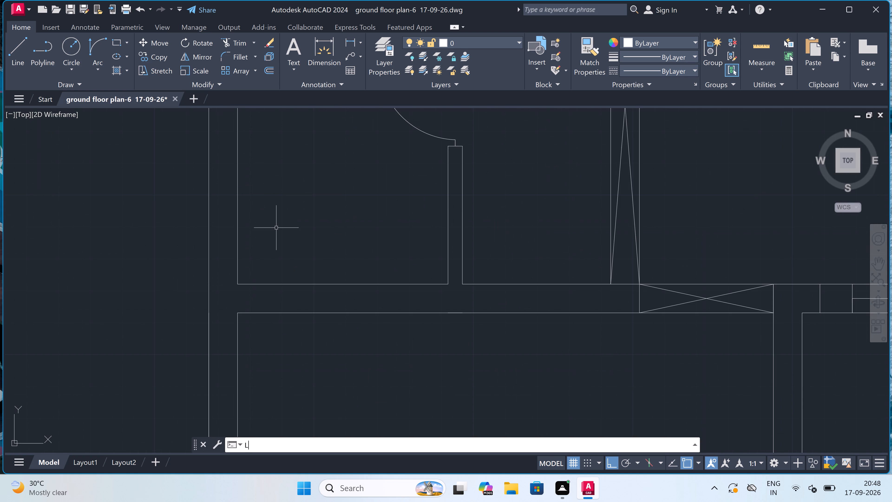
pyautogui.press('space')
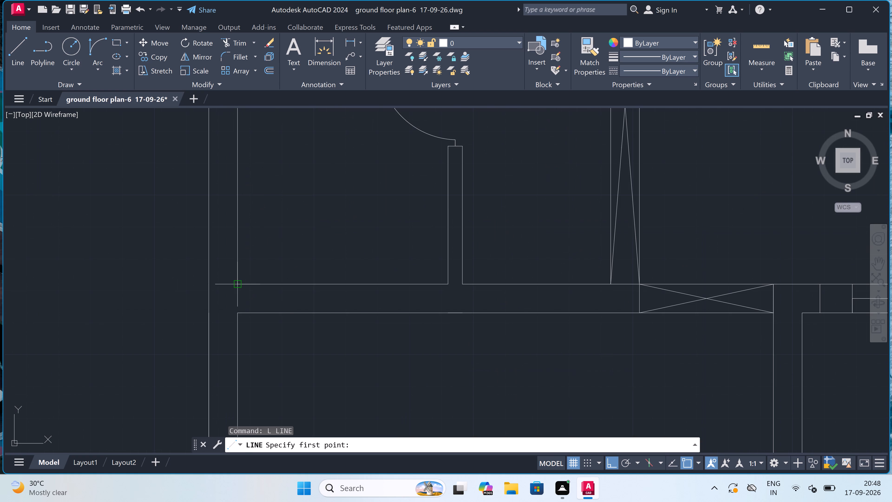
pyautogui.click(239, 283)
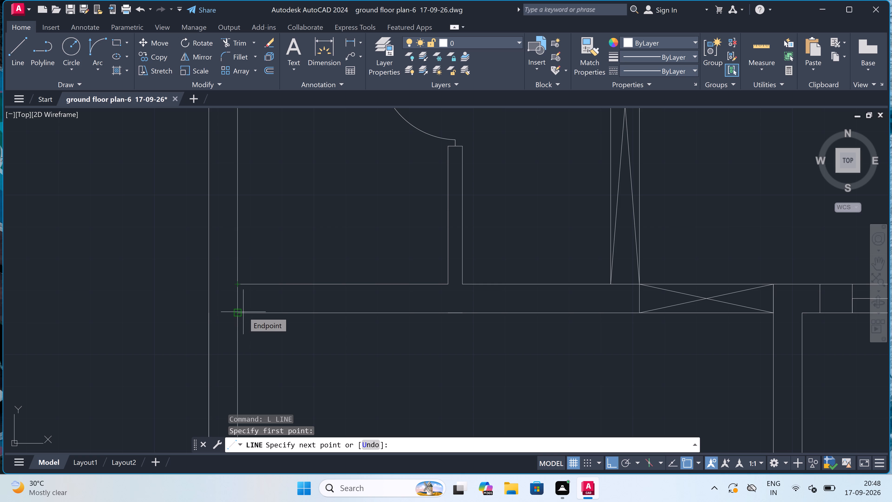
pyautogui.write('4.5"')
pyautogui.press('space')
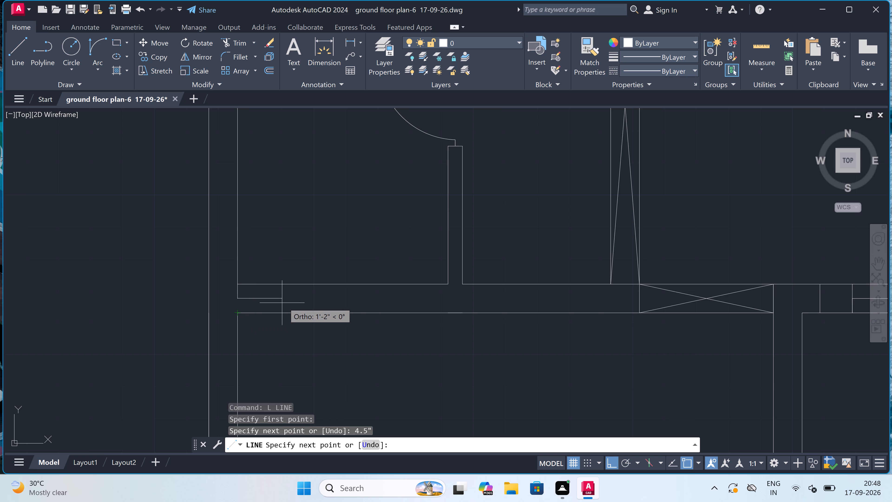
pyautogui.write("3'")
pyautogui.press('space')
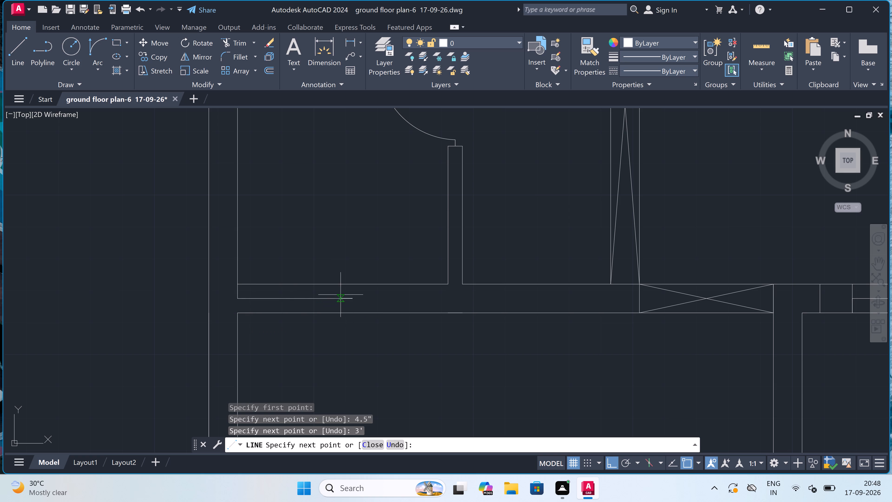
pyautogui.click(352, 284)
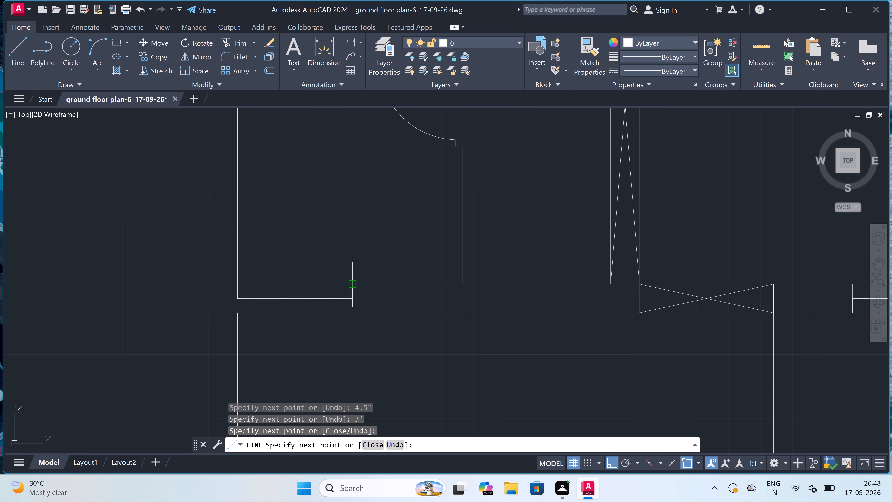
pyautogui.press('Escape')
# Trim the small room's original bottom wall line across the recess opening.
pyautogui.write('TR')
pyautogui.press('space')
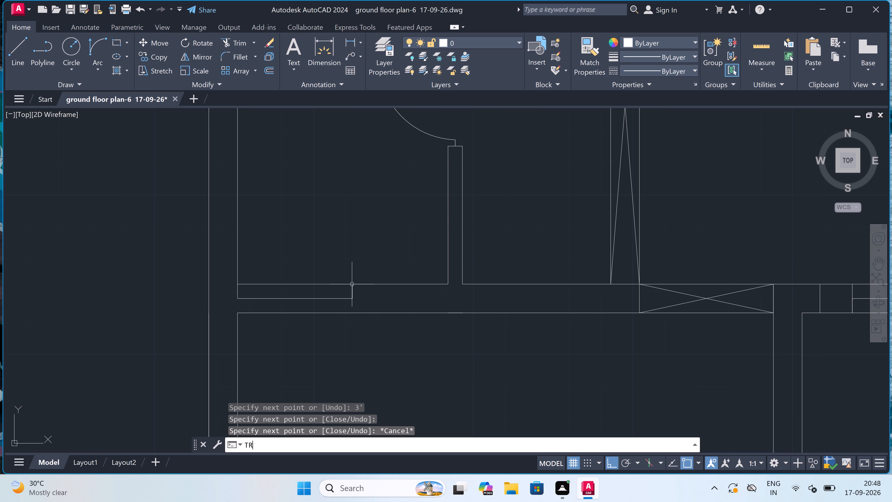
pyautogui.click(300, 289)
pyautogui.click(307, 256)
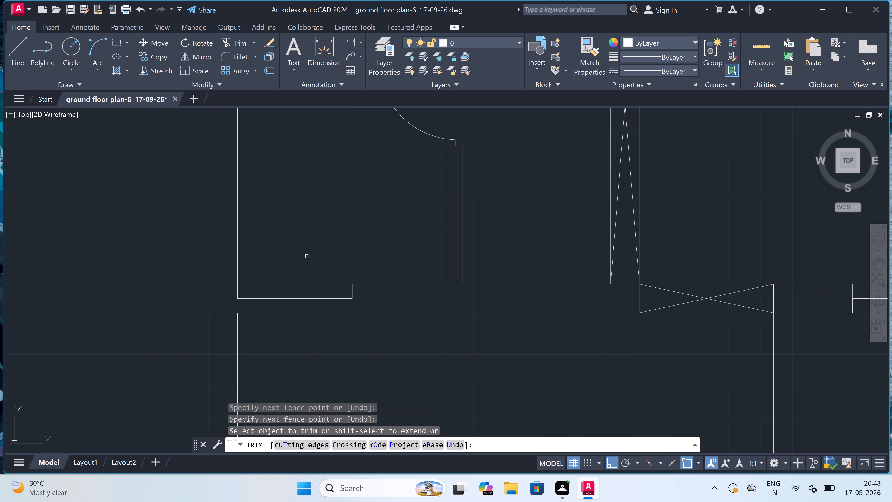
pyautogui.press('Escape')
# Add a two-line multiline text label "DRAWING ROOM" and "14'0"X12'0"" in the upper part of the left front room.
pyautogui.scroll(-4, 307, 258)
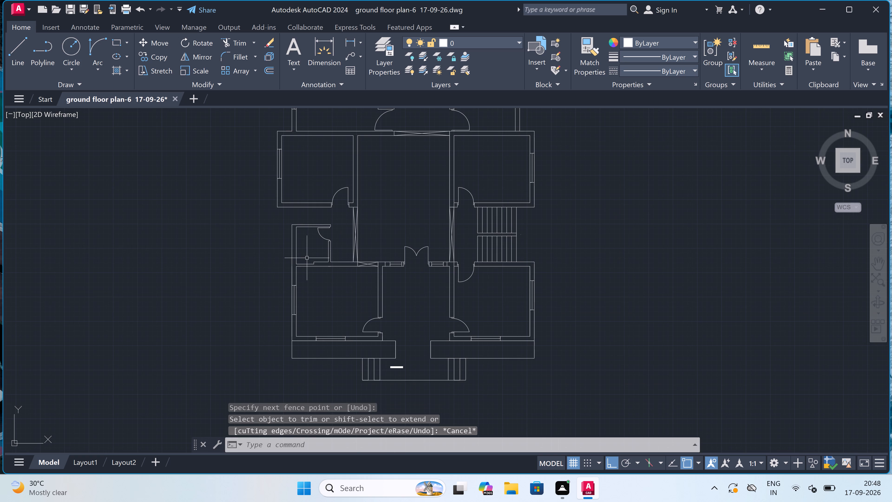
pyautogui.scroll(1, 329, 286)
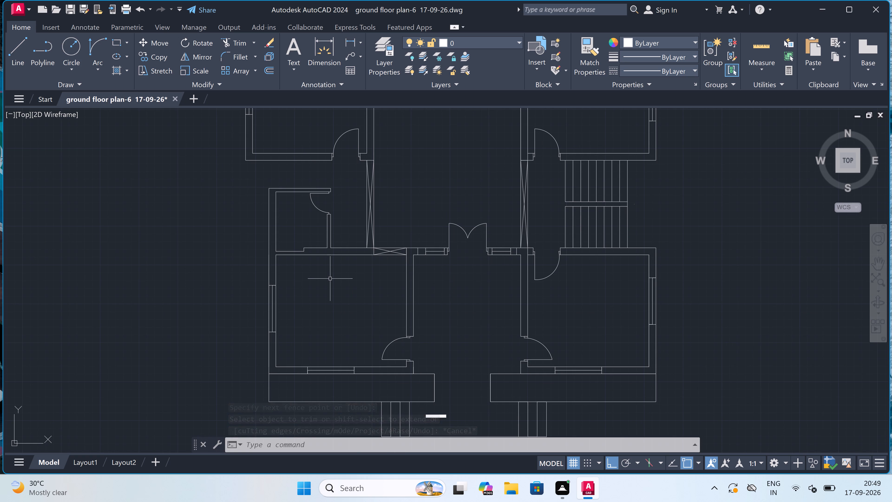
pyautogui.write('MT')
pyautogui.press('space')
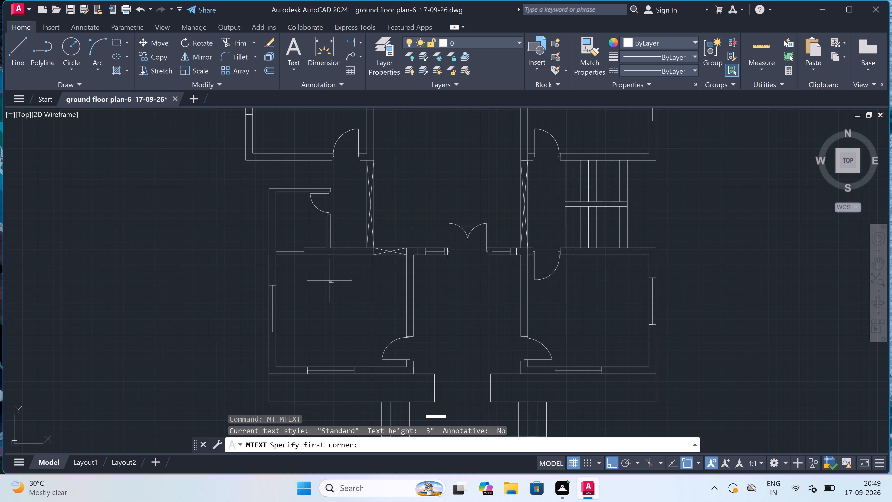
pyautogui.click(317, 280)
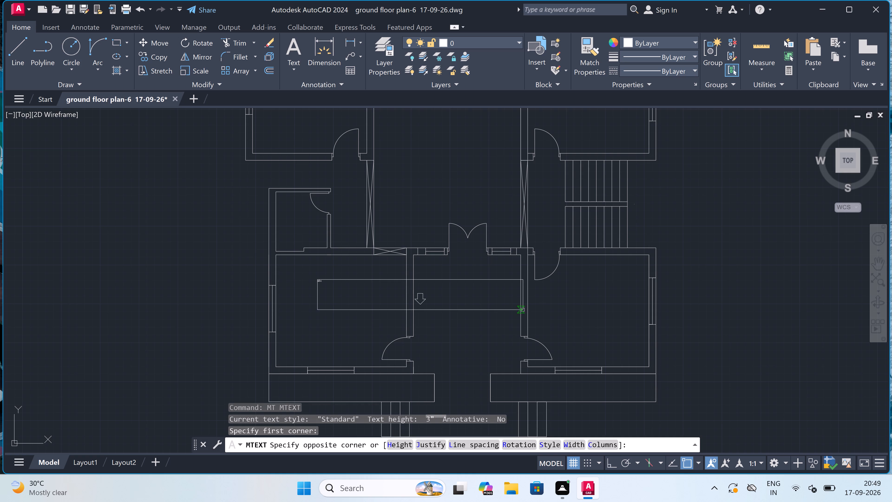
pyautogui.click(531, 310)
pyautogui.scroll(2, 285, 291)
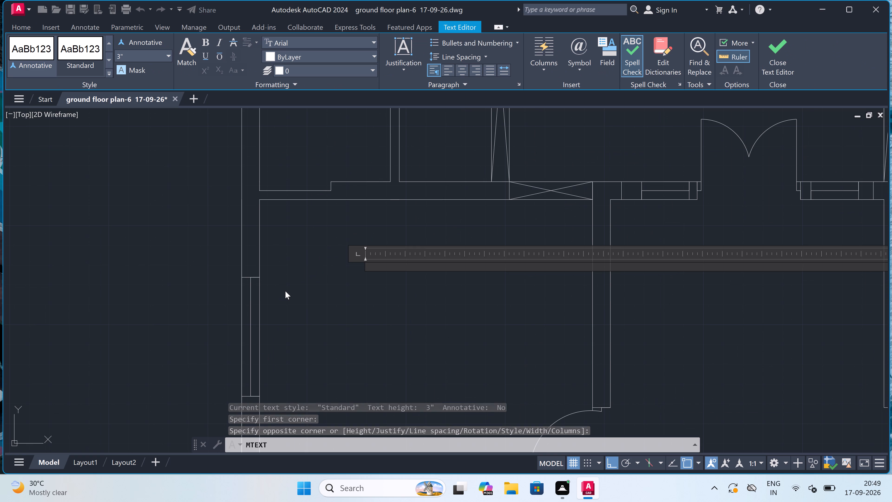
pyautogui.write('DRAWING')
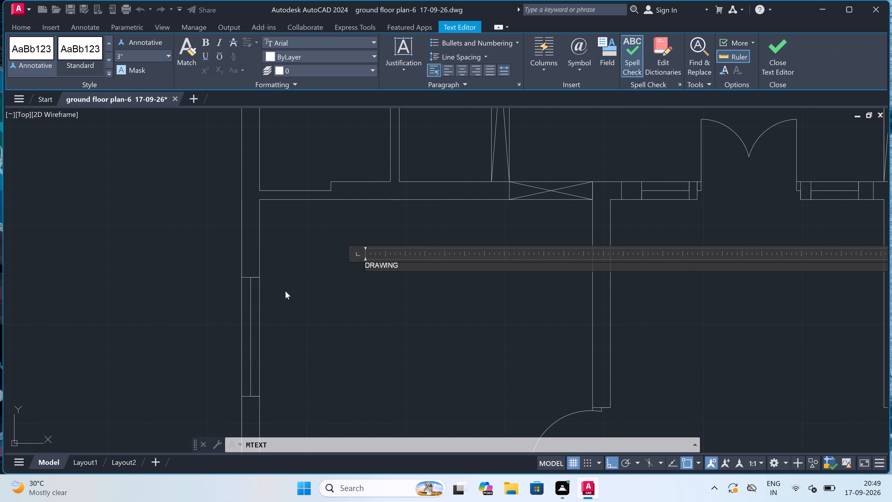
pyautogui.press('space')
pyautogui.write('ROOM')
pyautogui.press('Return')
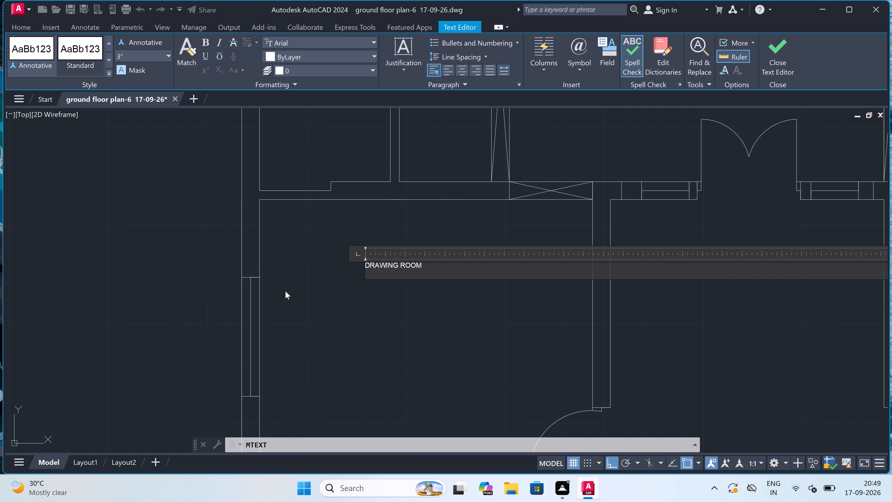
pyautogui.write('14\'0"X')
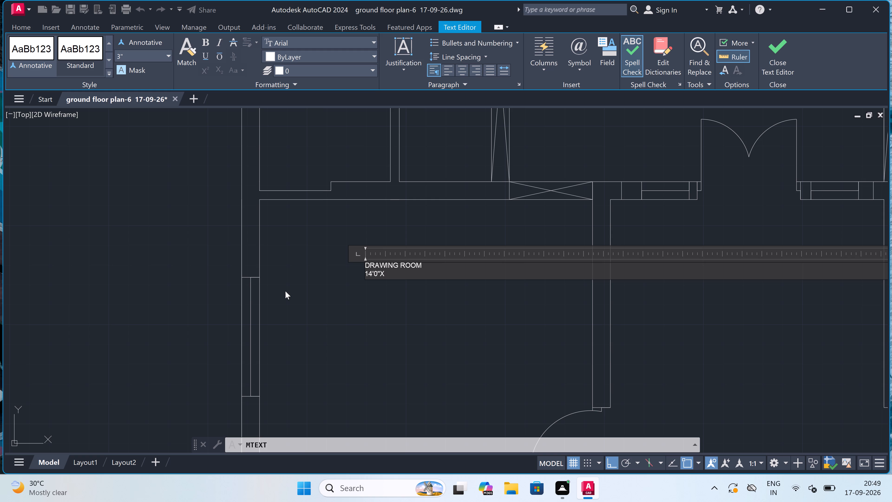
pyautogui.write('12\'0"')
pyautogui.click(285, 291)
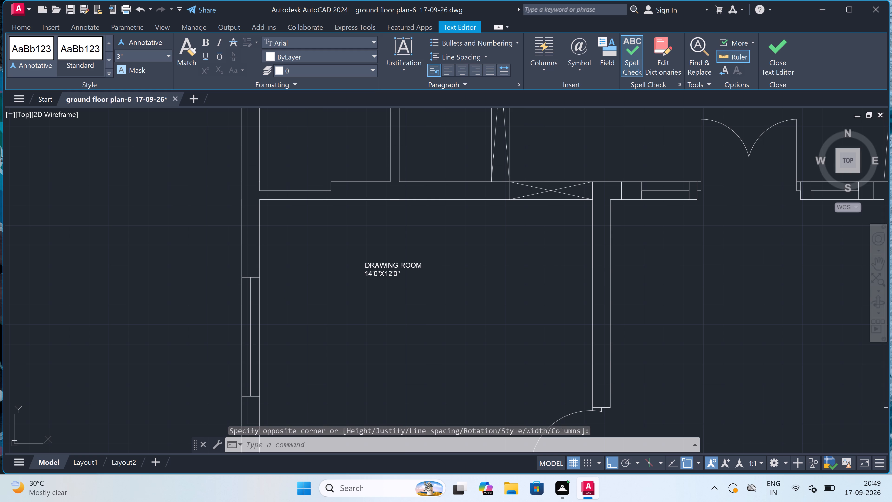
# Add a two-line multiline text label "LOBBY" and "11'6"X12'9"" in the central front space below the double door.
pyautogui.scroll(-6, 320, 294)
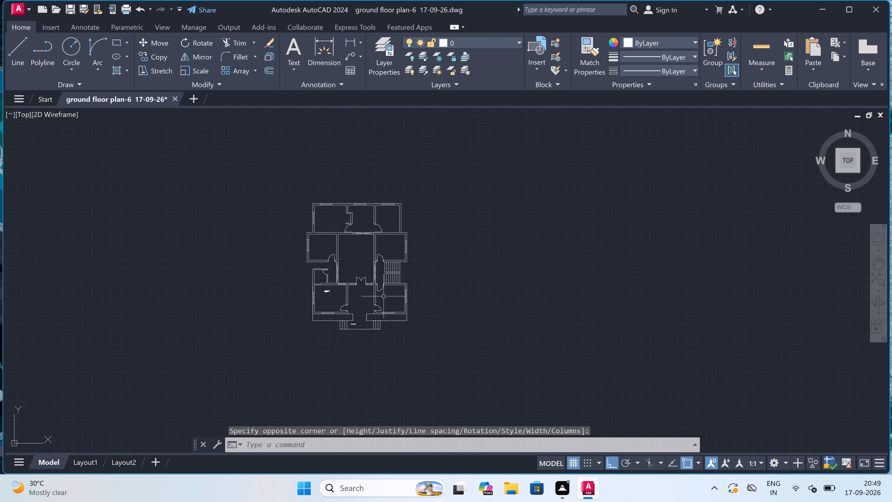
pyautogui.scroll(3, 373, 314)
pyautogui.scroll(1, 326, 220)
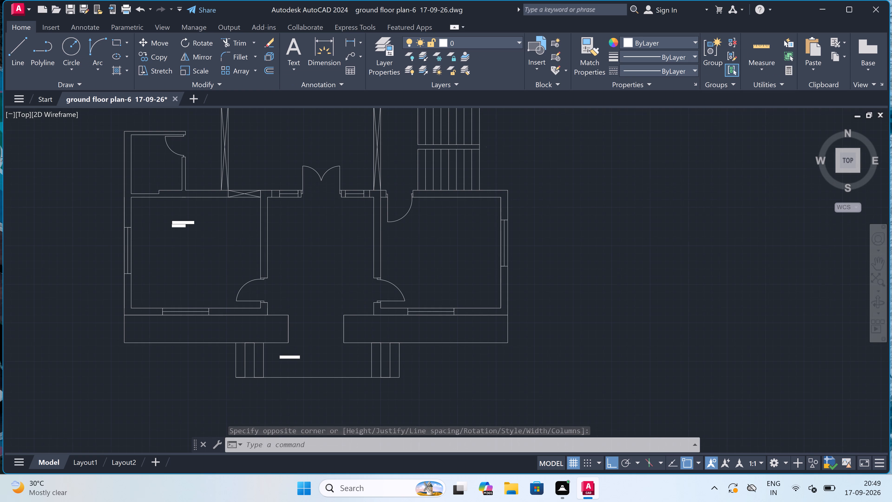
pyautogui.press('space')
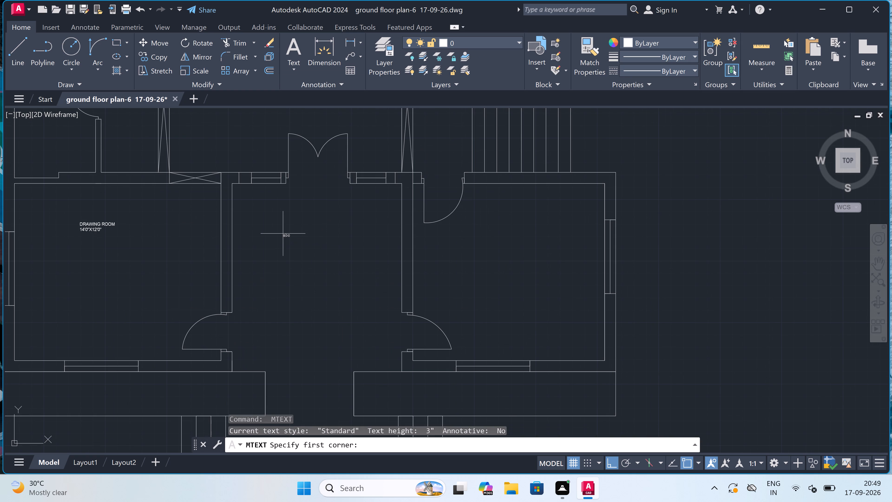
pyautogui.click(281, 230)
pyautogui.click(429, 250)
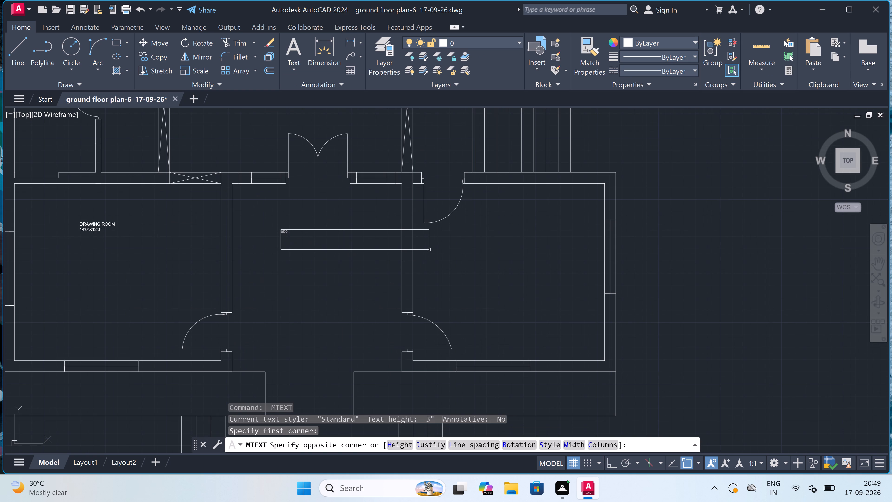
pyautogui.scroll(2, 289, 261)
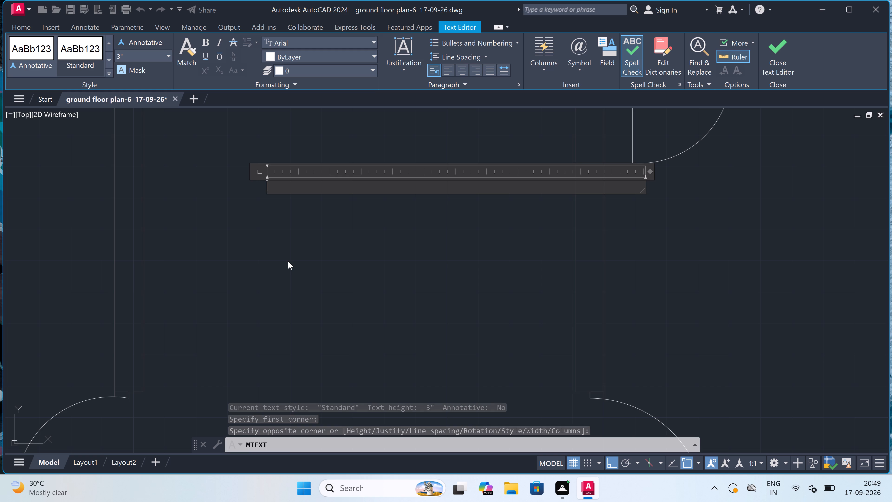
pyautogui.write('LO')
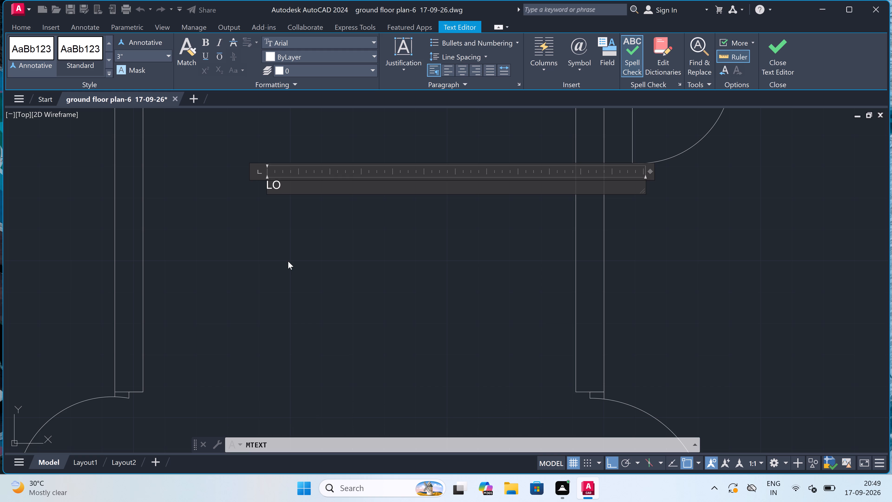
pyautogui.write('BBY')
pyautogui.press('Return')
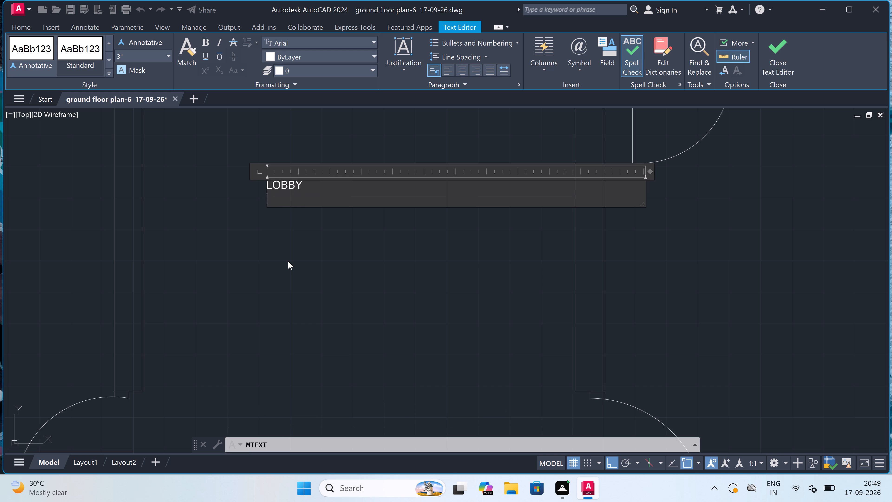
pyautogui.write("11'")
pyautogui.press('6')
pyautogui.write('"X')
pyautogui.write('12')
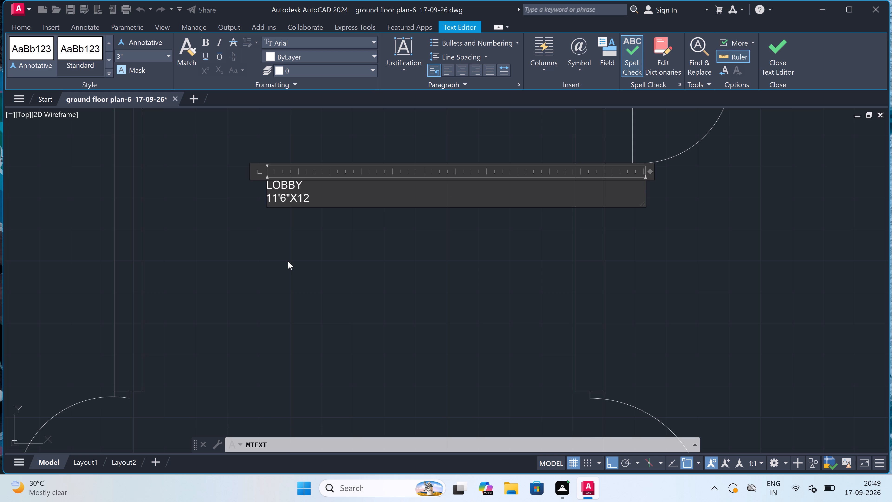
pyautogui.write('\'9"')
pyautogui.click(288, 261)
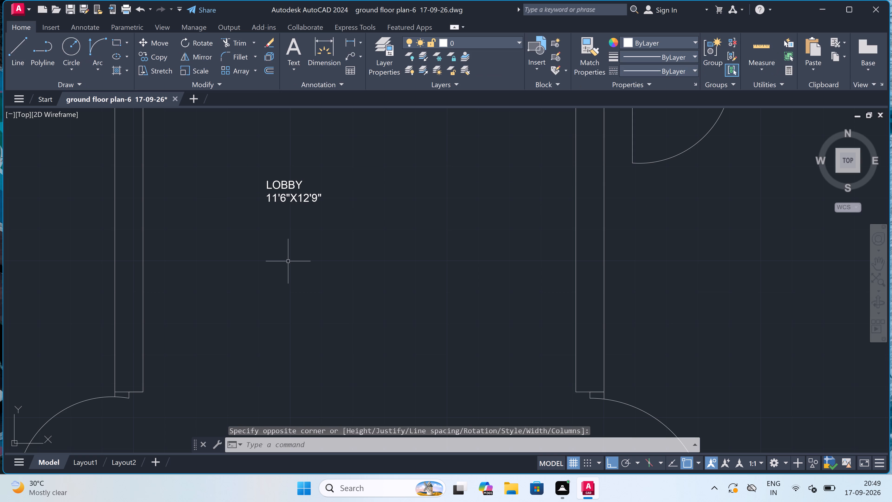
pyautogui.press('Escape')
# Add a two-line multiline text label "BEDROOM" and "13'0"X12'0"" in the right front room, just above its bottom window.
pyautogui.scroll(-4, 288, 262)
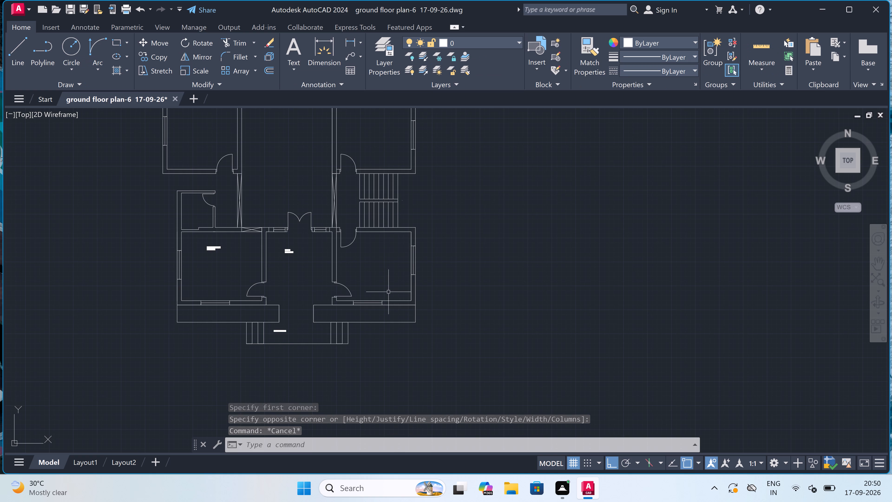
pyautogui.scroll(3, 387, 298)
pyautogui.press('space')
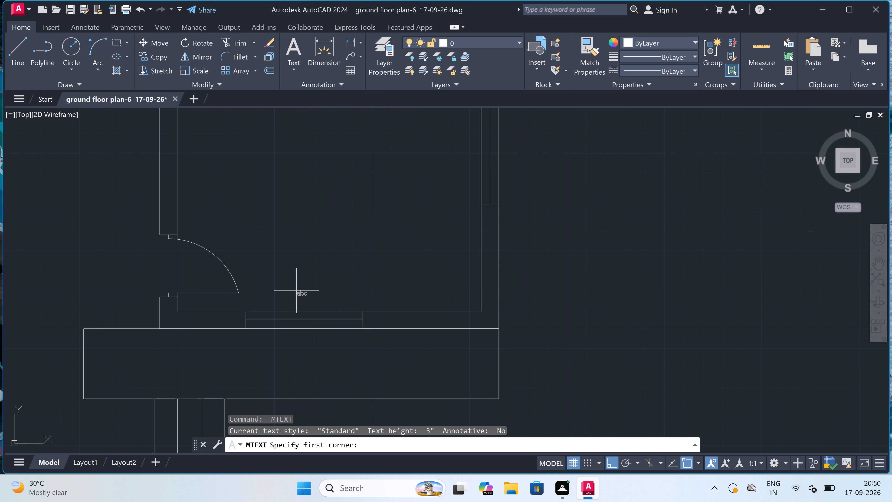
pyautogui.click(267, 277)
pyautogui.click(587, 299)
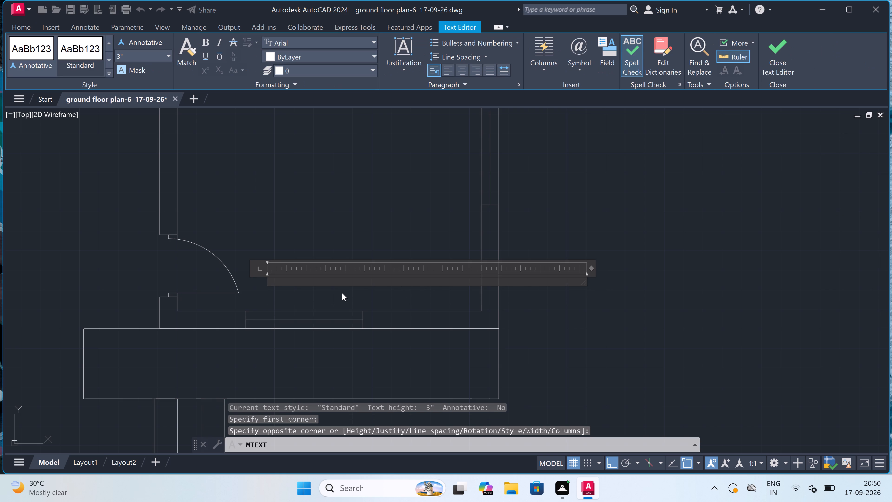
pyautogui.write('BEDROOM')
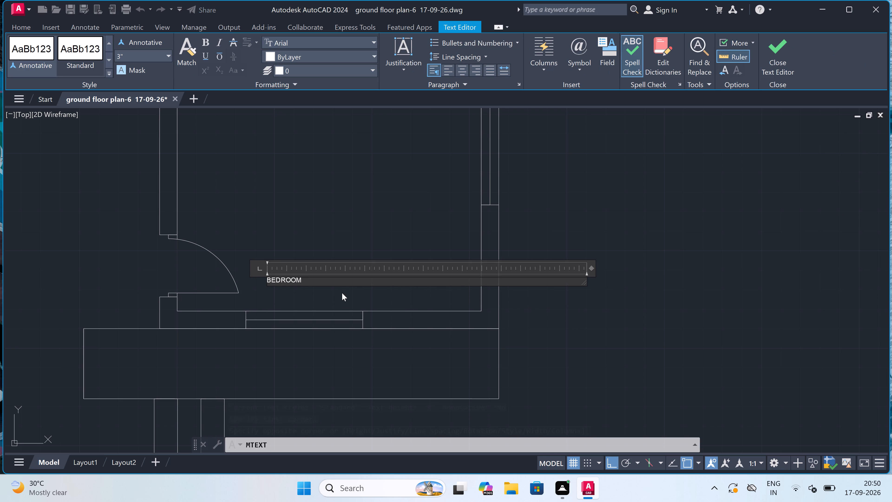
pyautogui.press('Return')
pyautogui.write('13\'0"X')
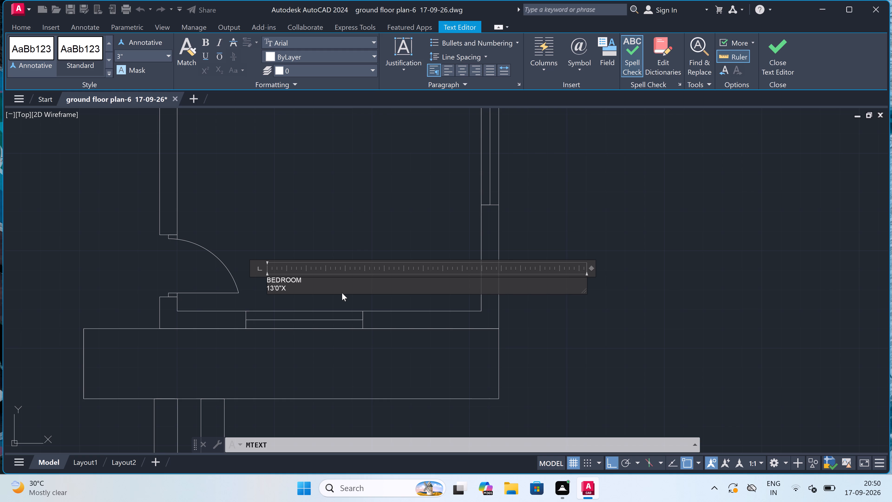
pyautogui.write('12')
pyautogui.press("'")
pyautogui.write('0"')
pyautogui.doubleClick(364, 248)
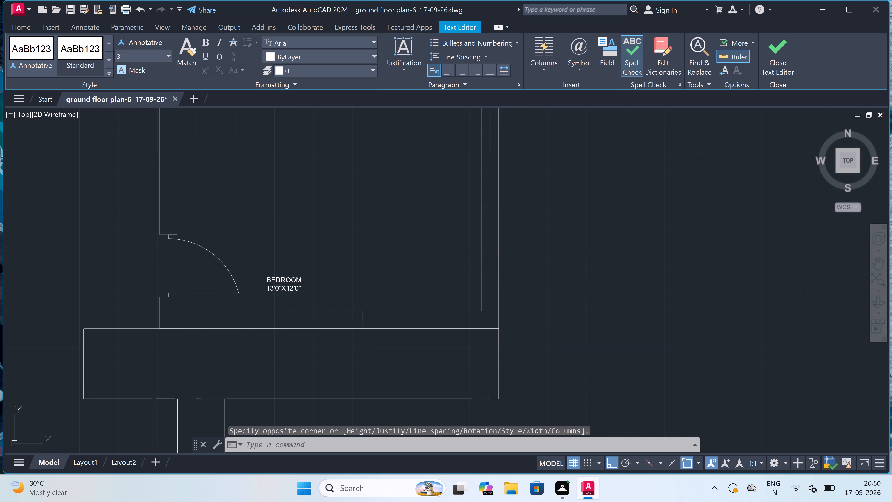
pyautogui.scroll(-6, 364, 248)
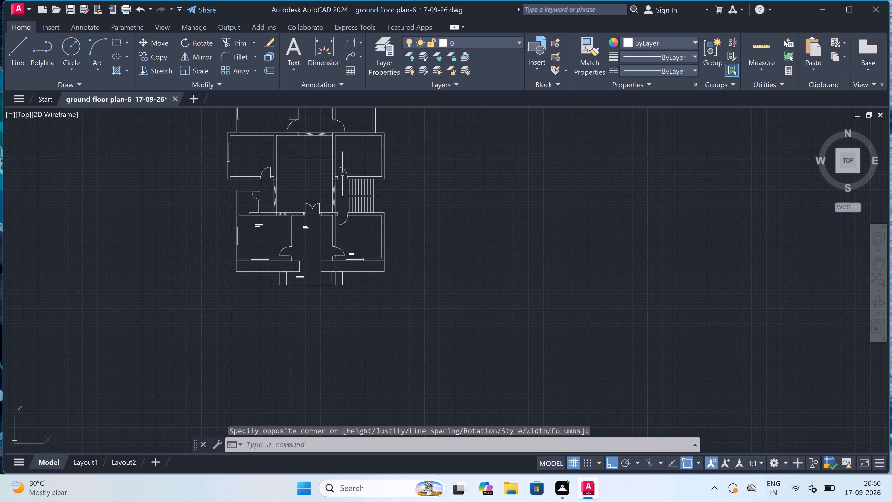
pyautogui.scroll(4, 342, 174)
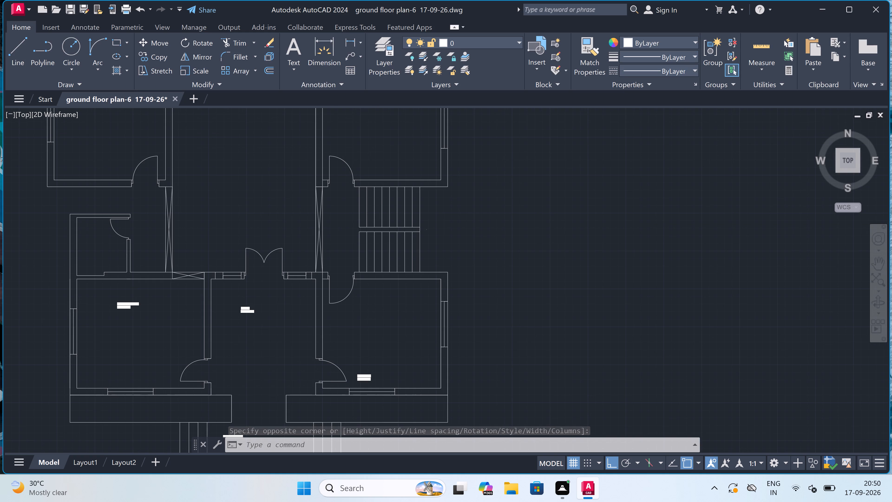
# Add a multiline text label "UP" in the passage beside the upper stair flight.
pyautogui.press('space')
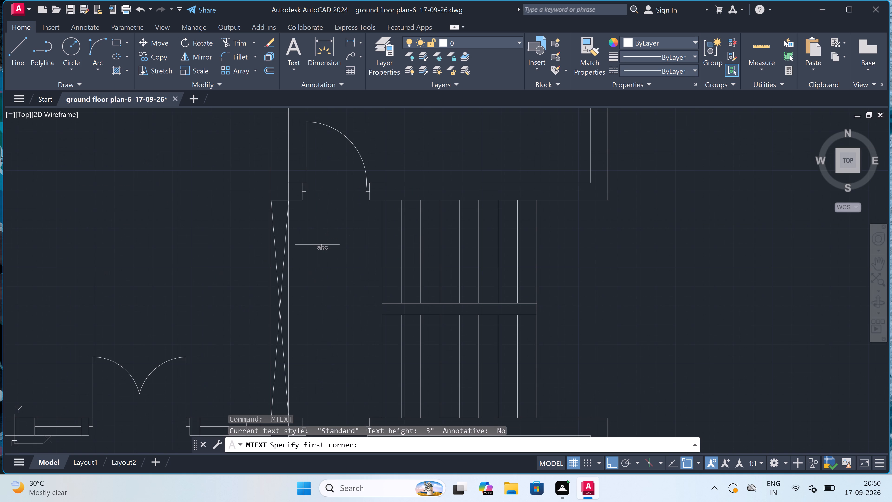
pyautogui.doubleClick(312, 238)
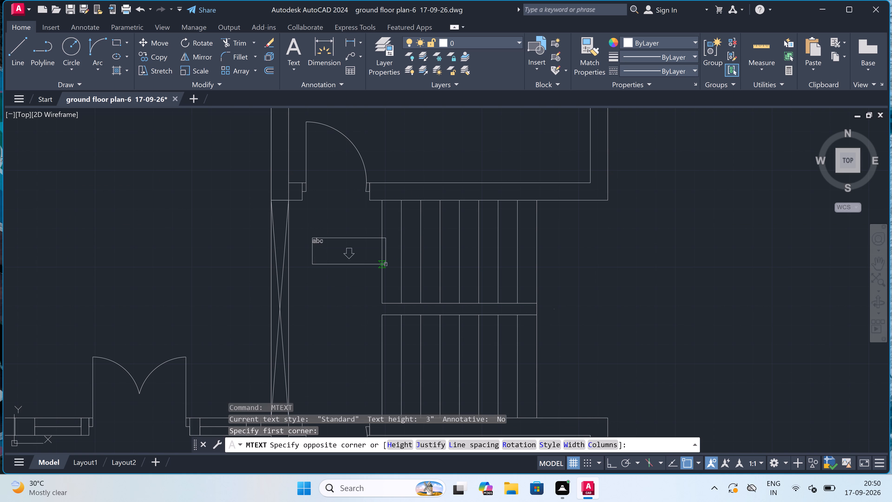
pyautogui.click(386, 262)
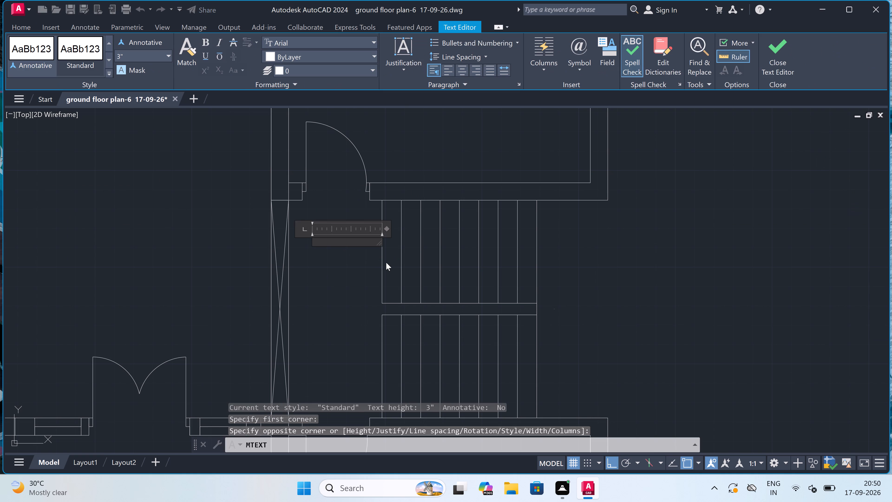
pyautogui.write('UP')
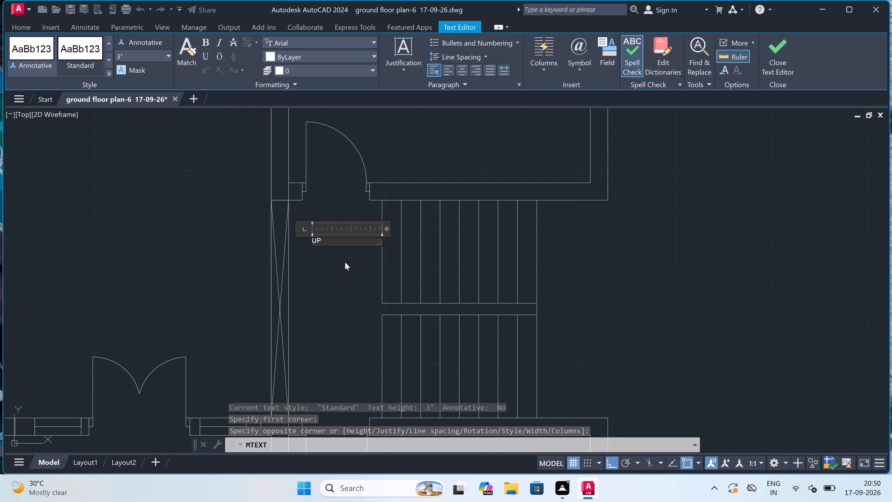
pyautogui.click(343, 263)
# With ortho mode off, move the "UP" label diagonally down and right, closer to the stair's upper flight.
pyautogui.click(315, 238)
pyautogui.click(314, 238)
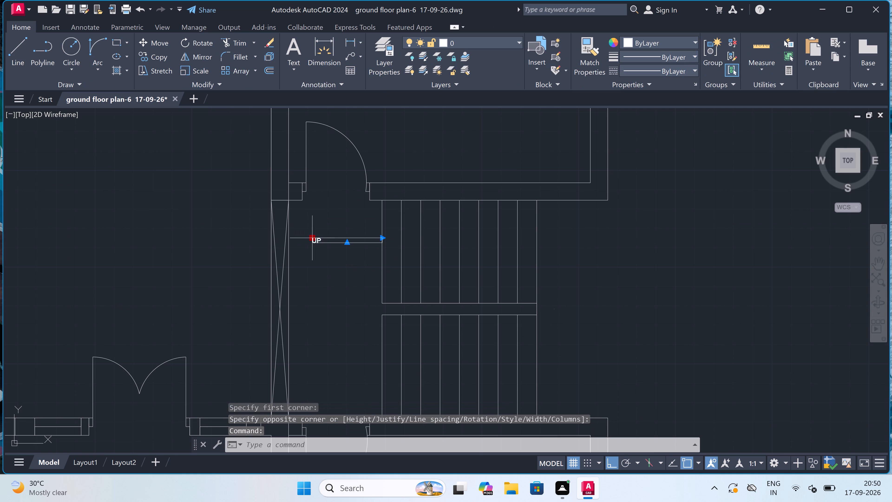
pyautogui.press('F8')
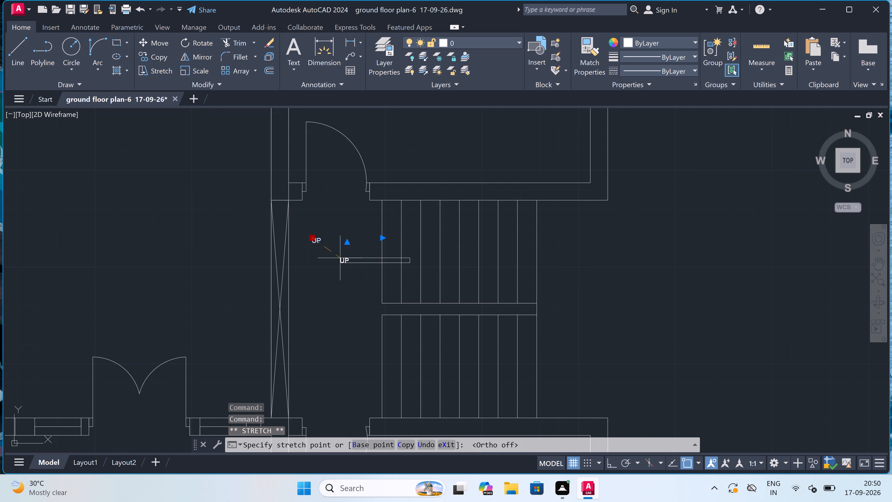
pyautogui.click(341, 258)
pyautogui.press('Escape')
# Add a two-line multiline text label "BEDROOM" and "13'0"X11'6"" in the upper left corner of the room above the stairs.
pyautogui.scroll(-4, 332, 274)
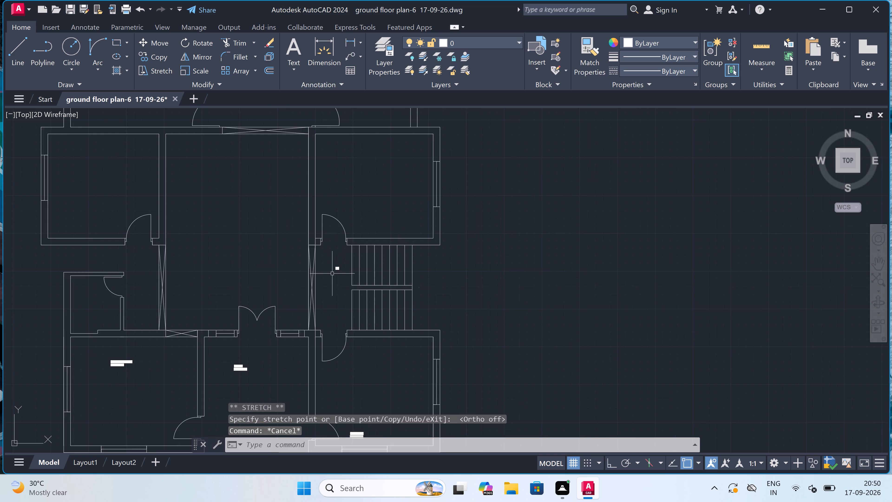
pyautogui.scroll(-2, 332, 274)
pyautogui.scroll(3, 352, 223)
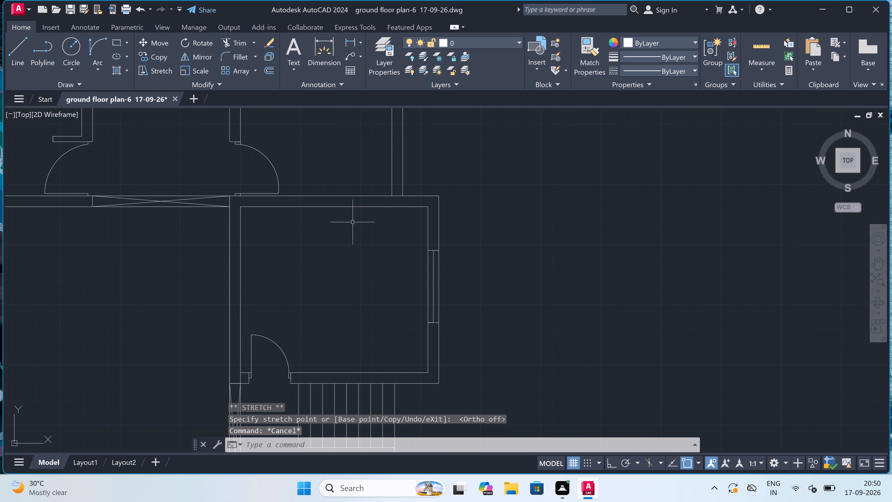
pyautogui.write('MT')
pyautogui.press('space')
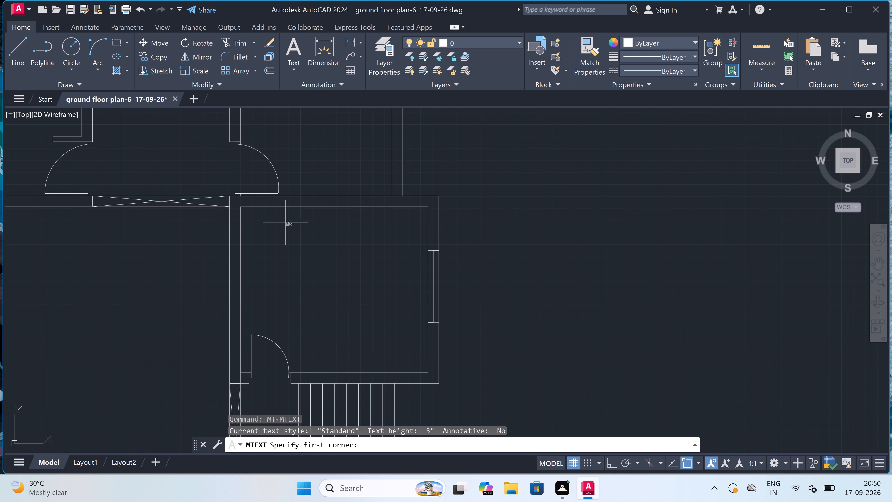
pyautogui.click(253, 219)
pyautogui.click(476, 222)
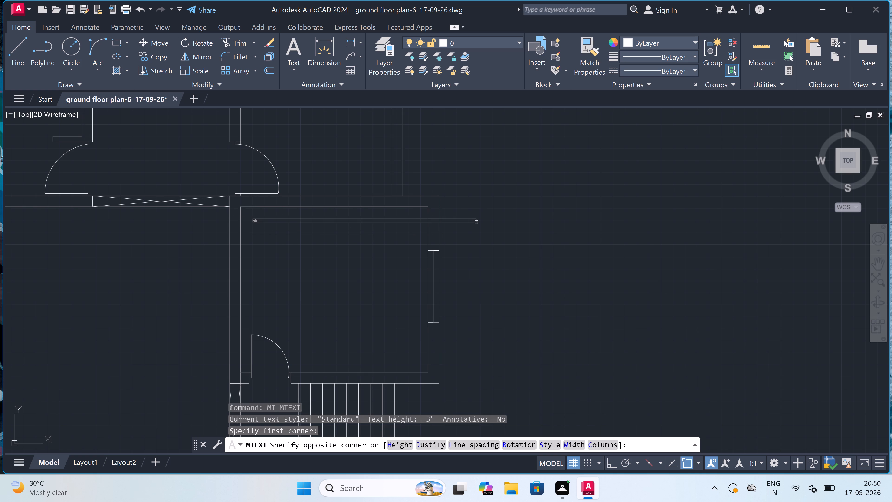
pyautogui.scroll(2, 248, 226)
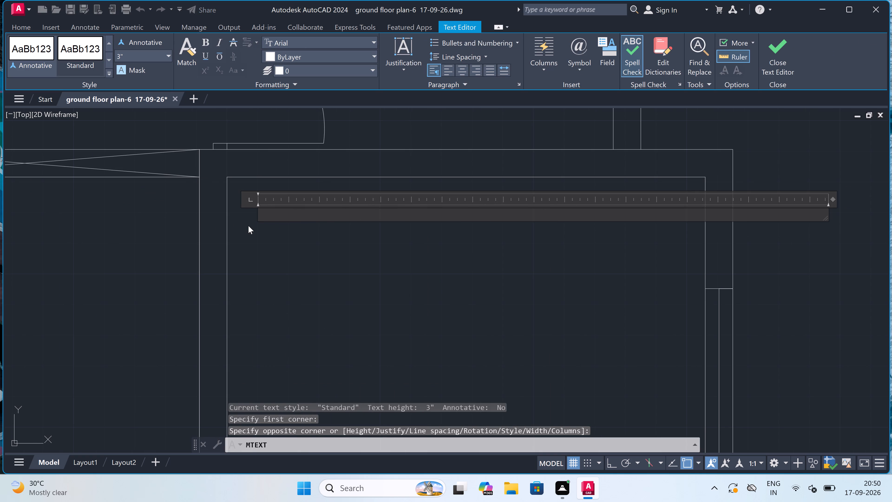
pyautogui.write('BEDROOM')
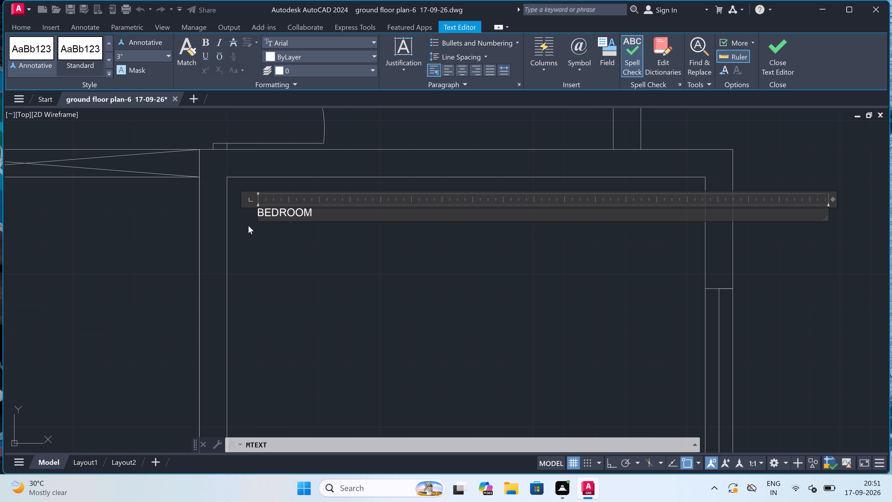
pyautogui.press('Return')
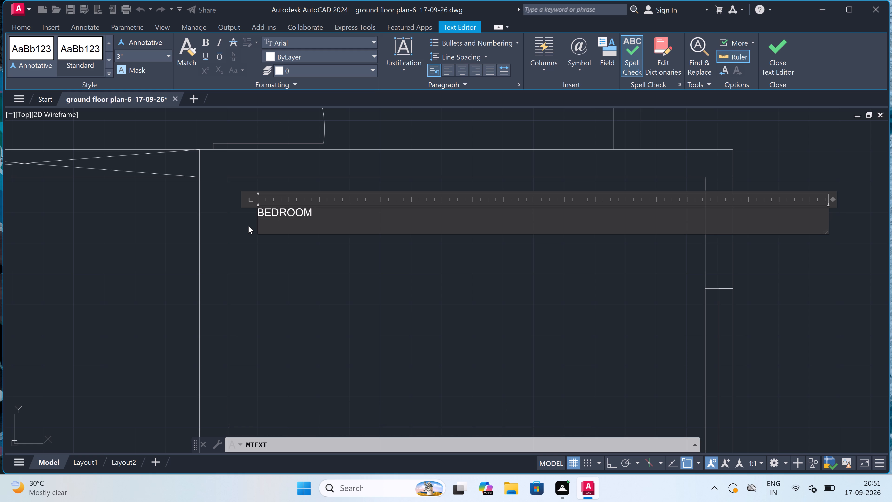
pyautogui.write('13\'0"X')
pyautogui.write("11'6")
pyautogui.hotkey('shift', '"')
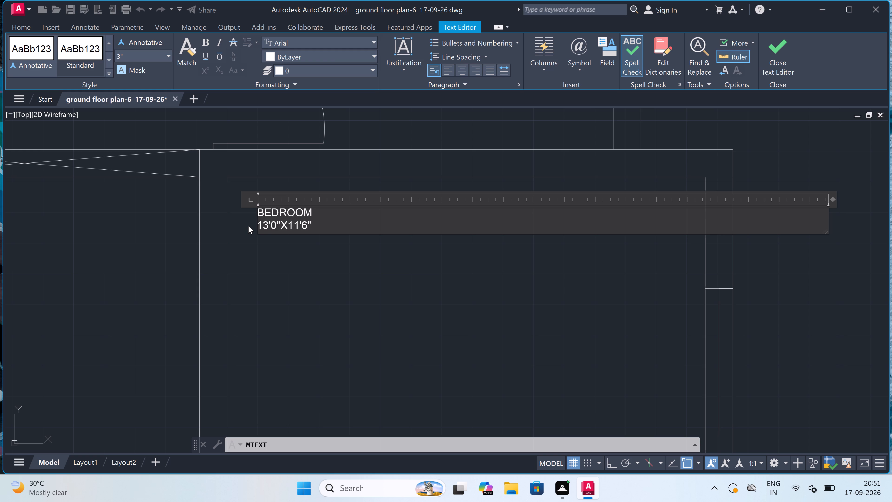
pyautogui.click(269, 240)
# Add a two-line multiline text label "BEDROOM" and "12'3"X11'6"" in the lower left corner of the left middle room.
pyautogui.scroll(-5, 279, 245)
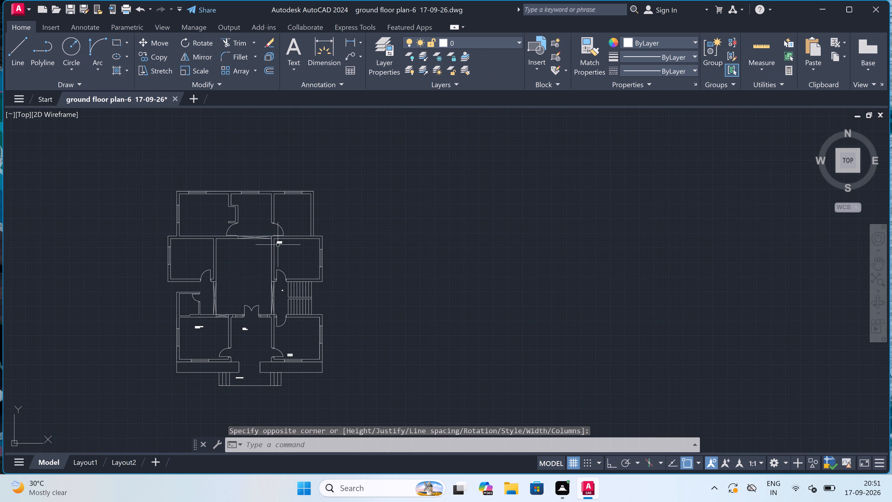
pyautogui.scroll(3, 163, 253)
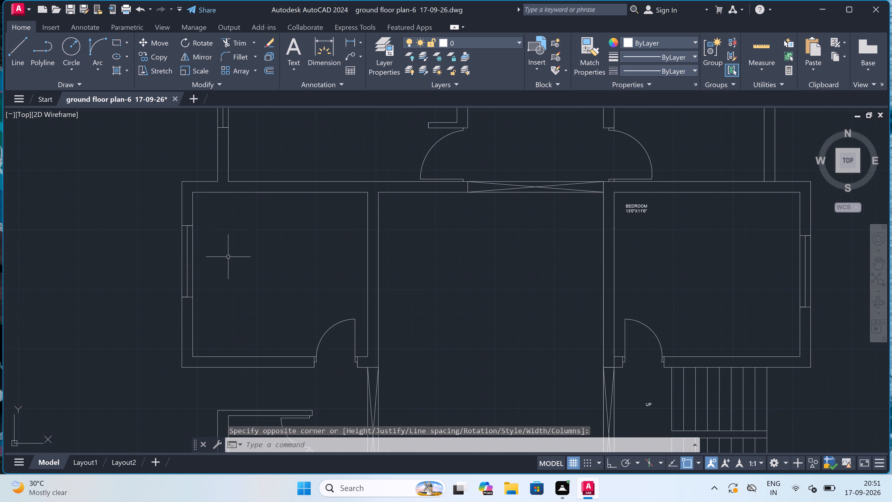
pyautogui.scroll(1, 232, 253)
pyautogui.press('space')
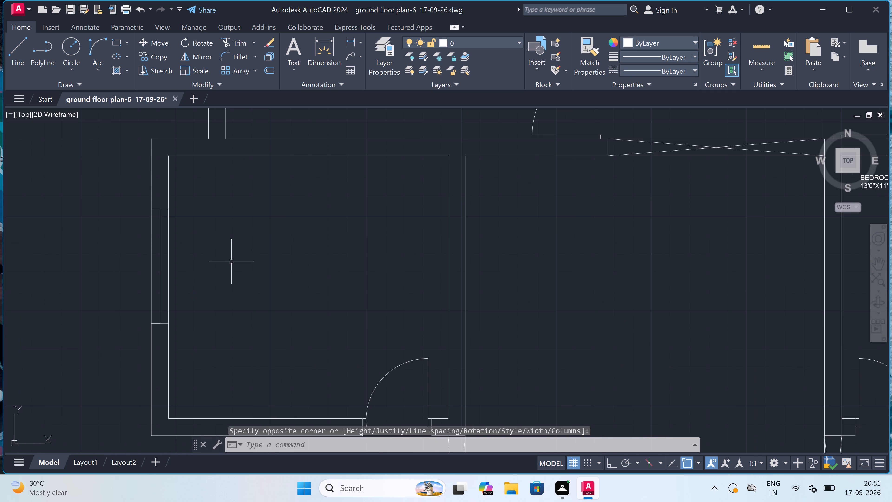
pyautogui.scroll(-3, 219, 301)
pyautogui.scroll(3, 214, 312)
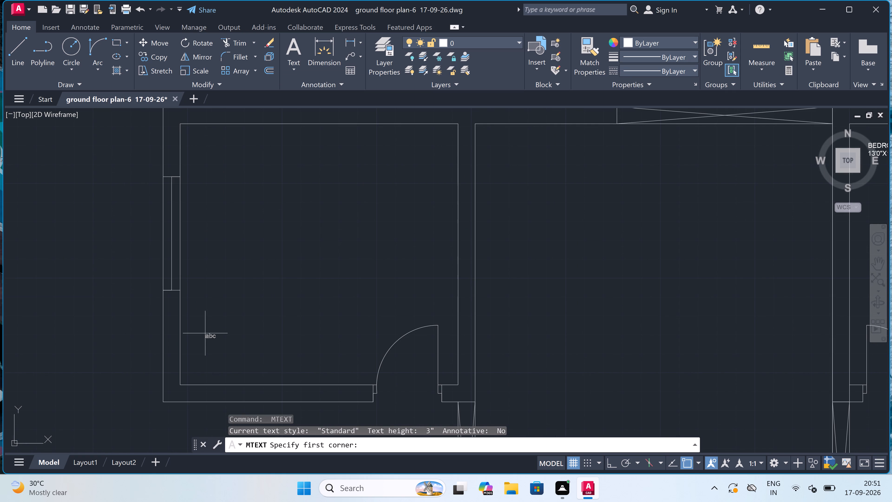
pyautogui.click(204, 342)
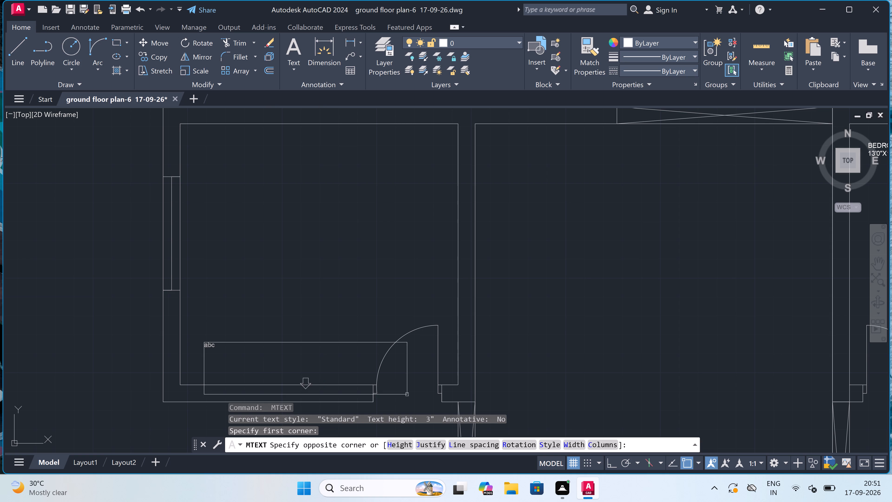
pyautogui.click(538, 359)
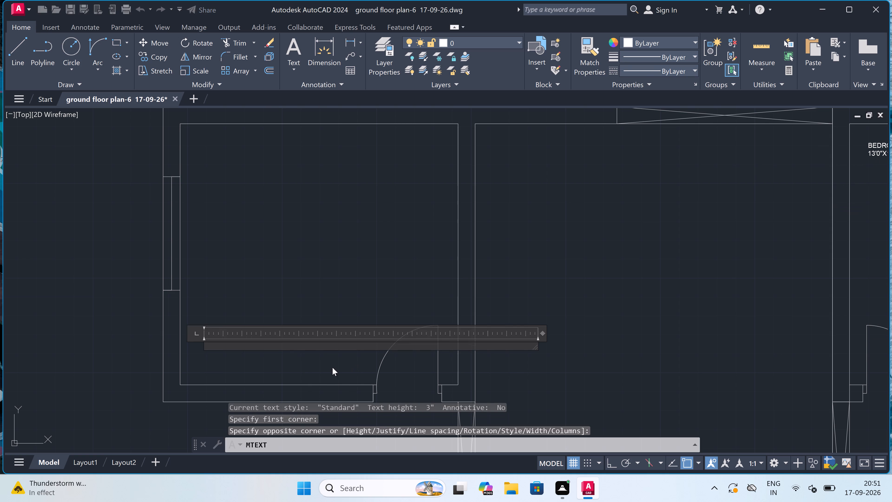
pyautogui.scroll(1, 247, 370)
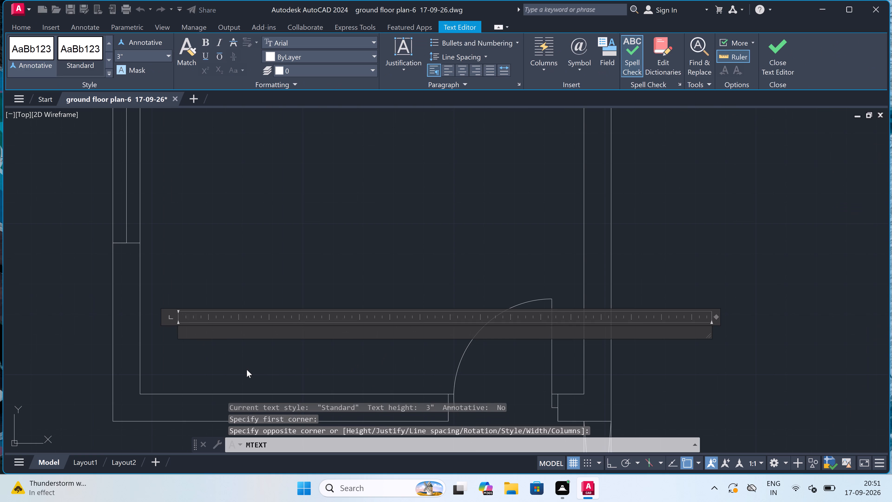
pyautogui.write('BEDROOM')
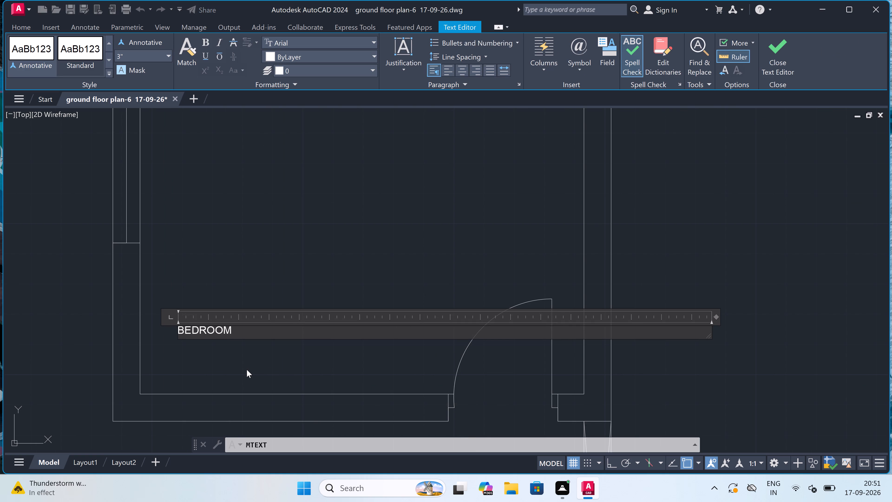
pyautogui.press('Return')
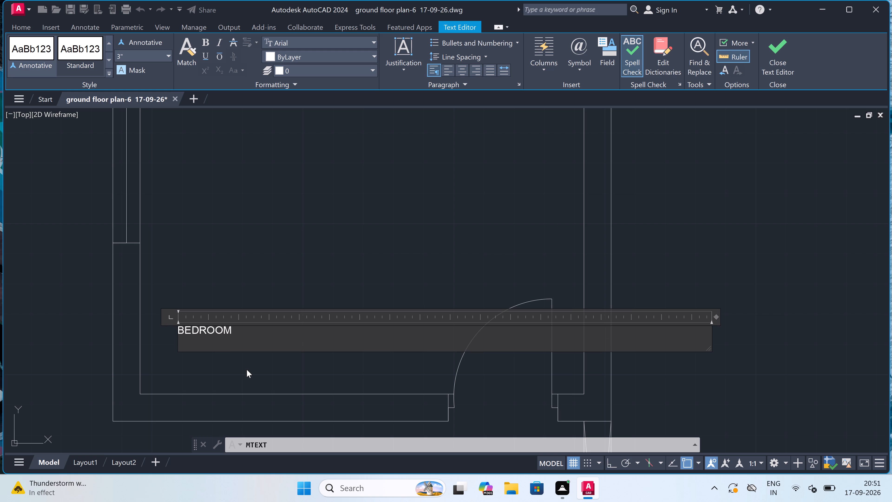
pyautogui.write("12'")
pyautogui.write('3"')
pyautogui.press('x')
pyautogui.write("11'")
pyautogui.write('6"')
pyautogui.press('space')
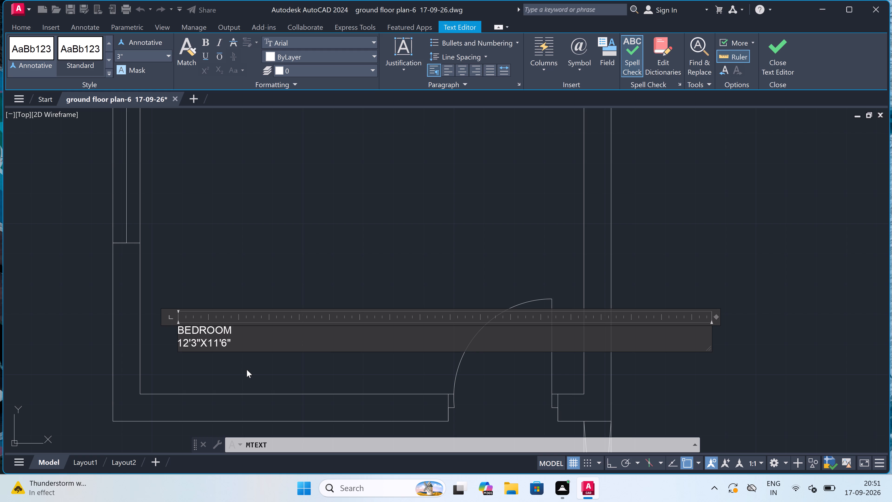
pyautogui.click(247, 370)
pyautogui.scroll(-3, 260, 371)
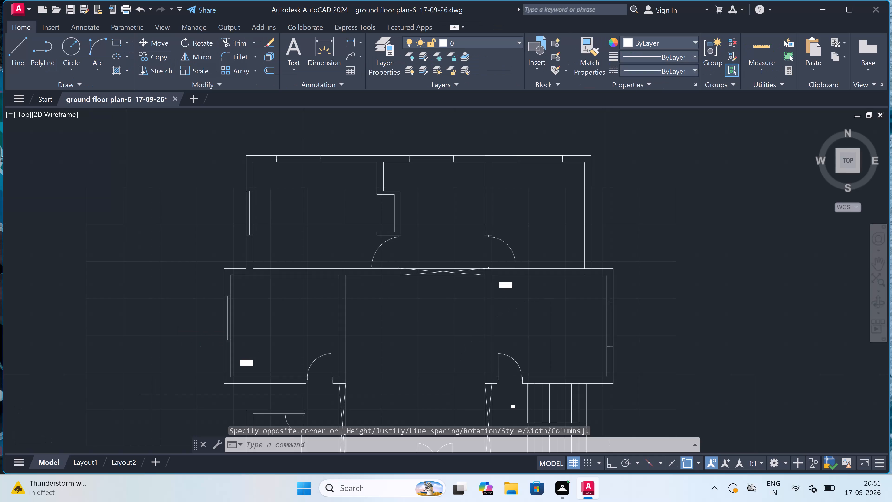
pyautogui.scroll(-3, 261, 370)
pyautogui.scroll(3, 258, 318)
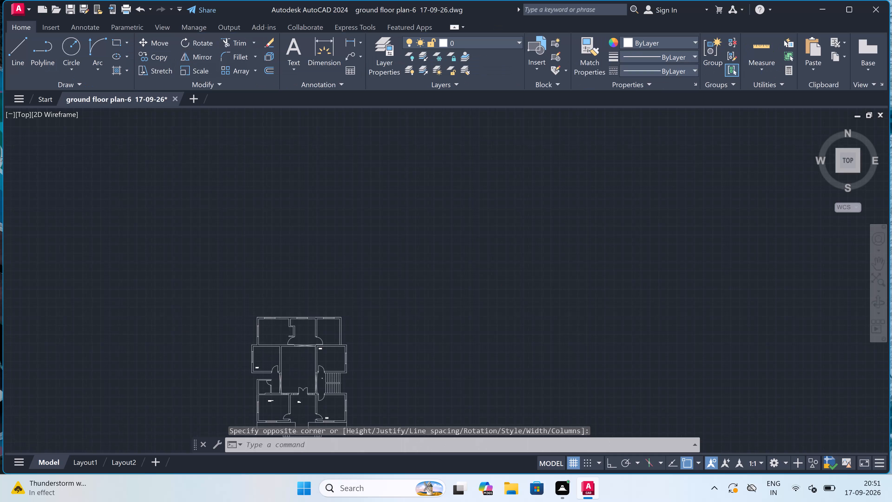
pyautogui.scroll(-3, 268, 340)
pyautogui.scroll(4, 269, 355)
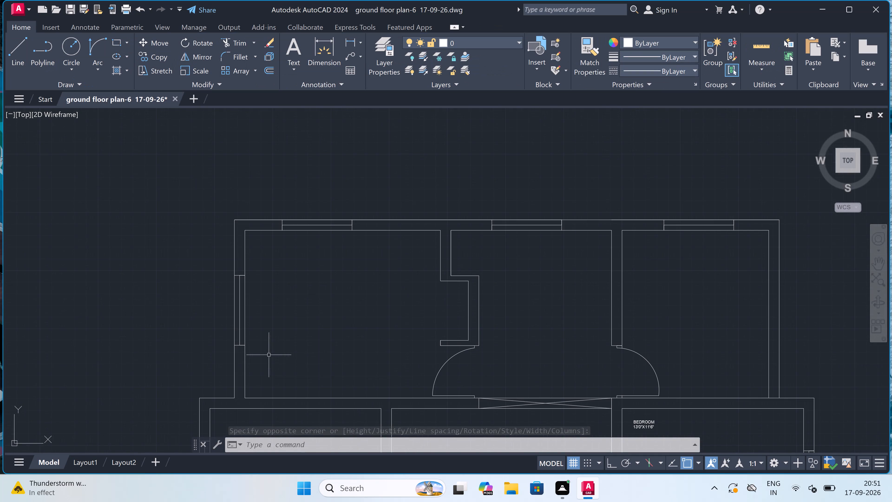
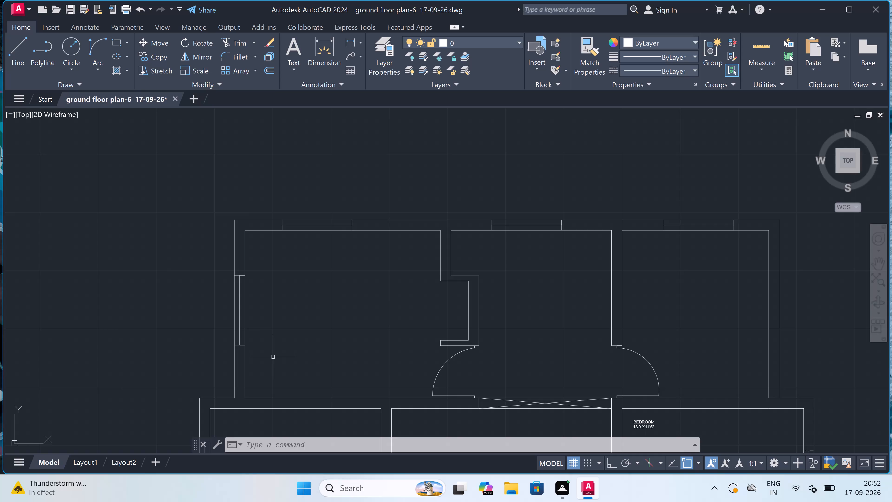
# Add a two-line multiline text label "BEDROOM" and "14'0"X12'0"" in the lower left corner of the rear left room.
pyautogui.press('Escape')
pyautogui.write('MT')
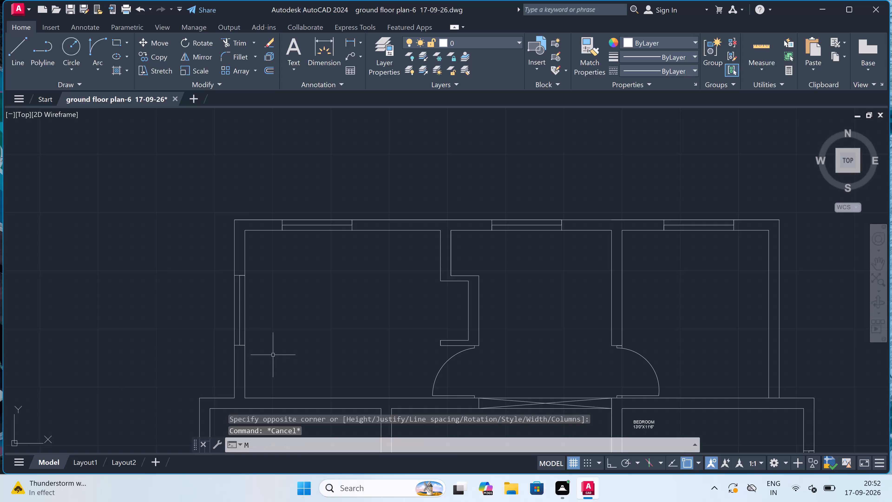
pyautogui.press('space')
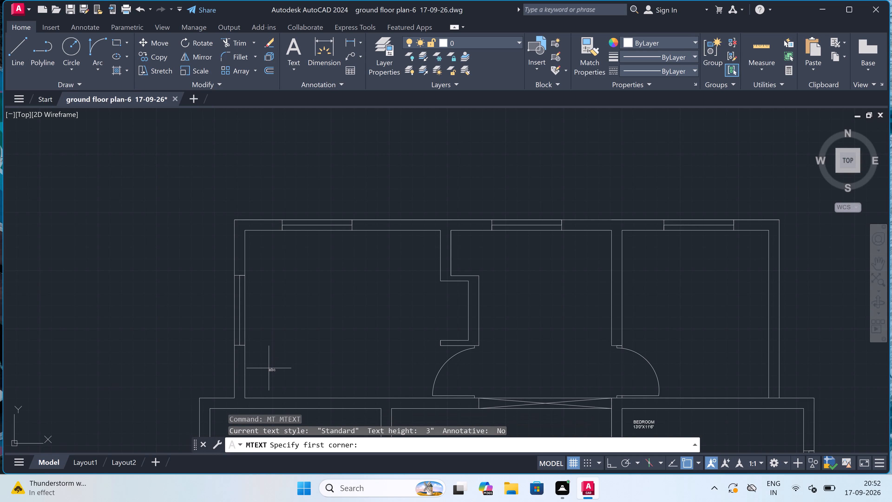
pyautogui.click(269, 368)
pyautogui.click(575, 388)
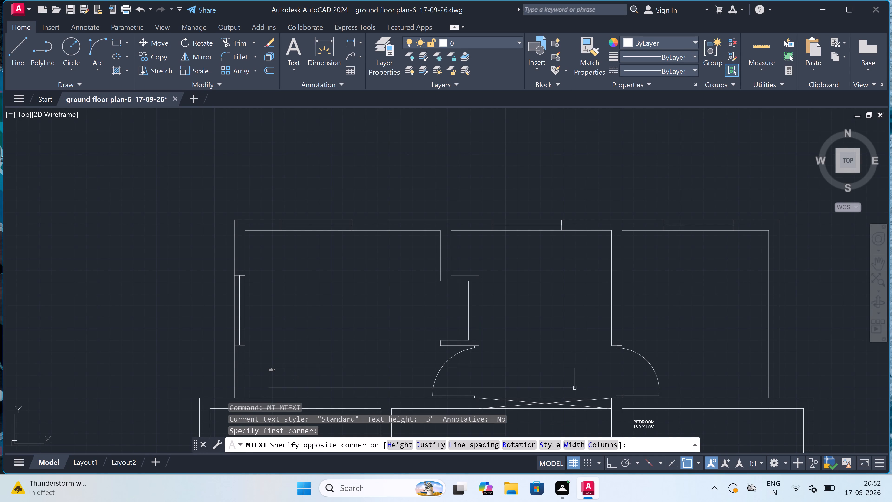
pyautogui.scroll(1, 290, 376)
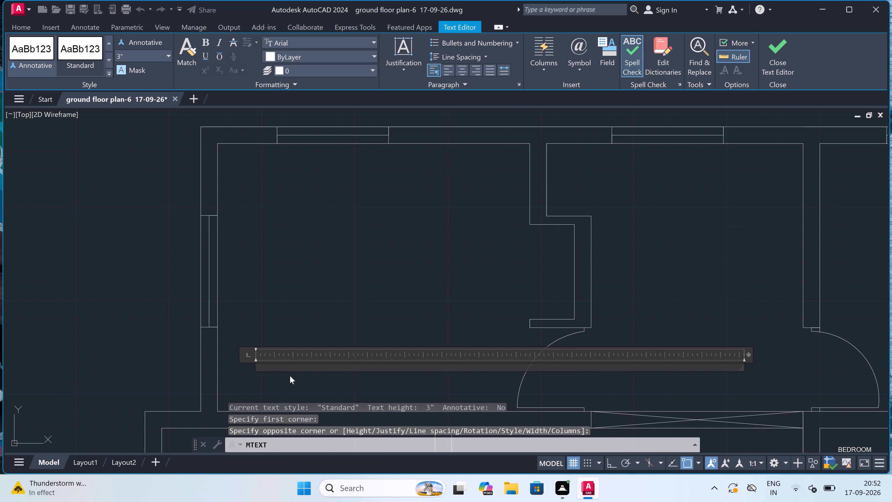
pyautogui.write('BEDROOM')
pyautogui.press('Return')
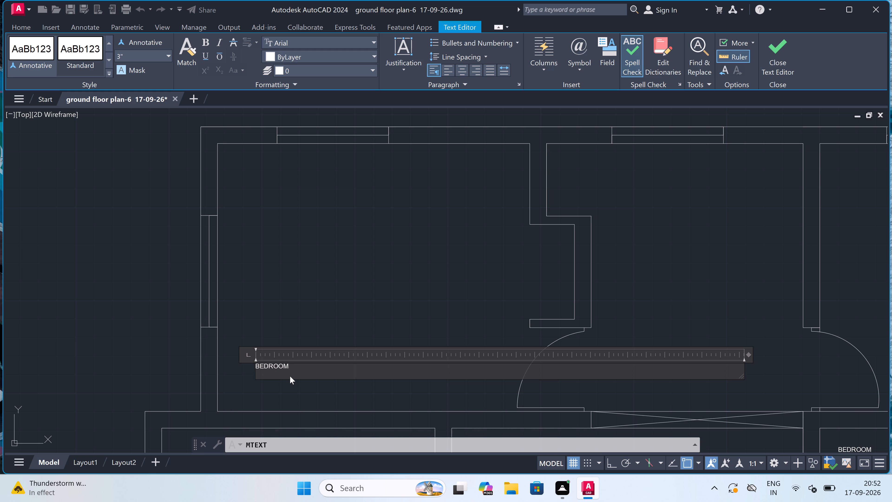
pyautogui.write('14\'0"X')
pyautogui.write('12\'0"')
pyautogui.click(320, 307)
# Add a multiline text label "DINING" near the window in the upper part of the rear middle room.
pyautogui.scroll(-5, 320, 310)
pyautogui.scroll(3, 381, 311)
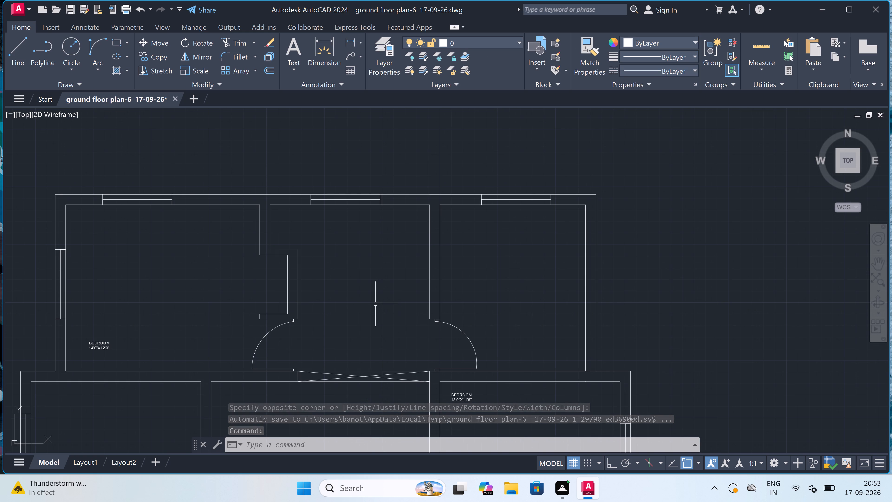
pyautogui.press('space')
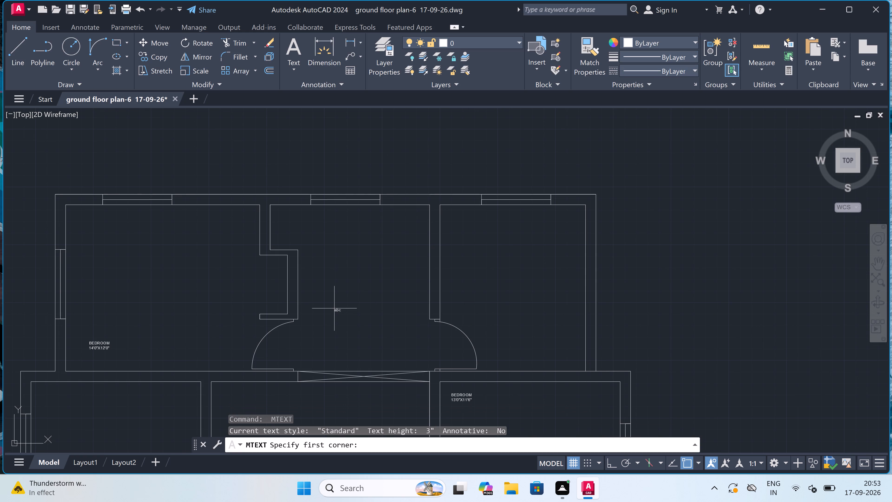
pyautogui.click(322, 227)
pyautogui.click(475, 235)
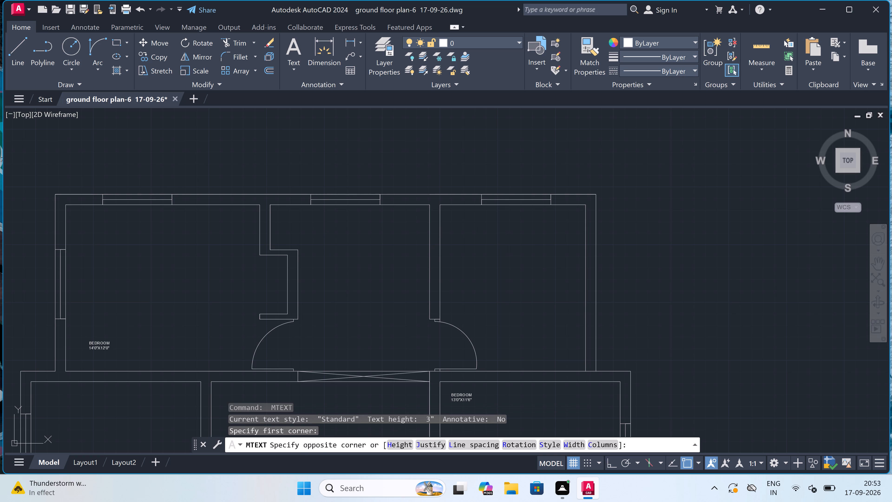
pyautogui.scroll(2, 318, 236)
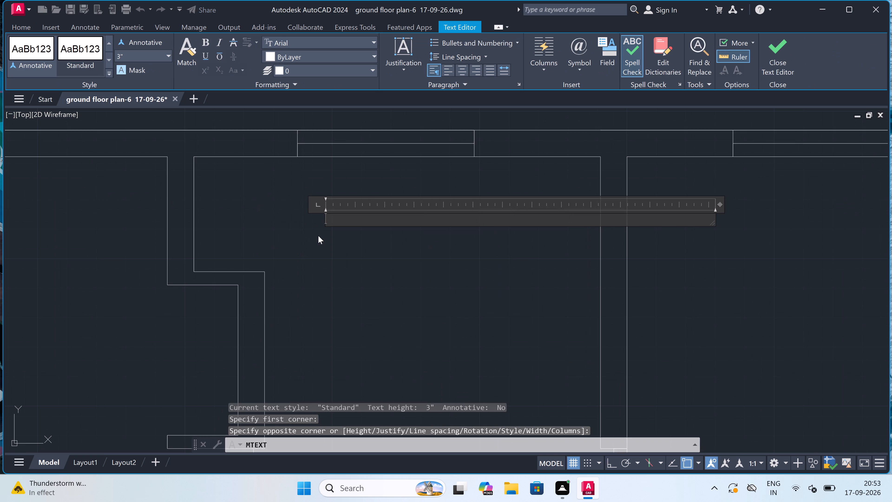
pyautogui.write('DINING')
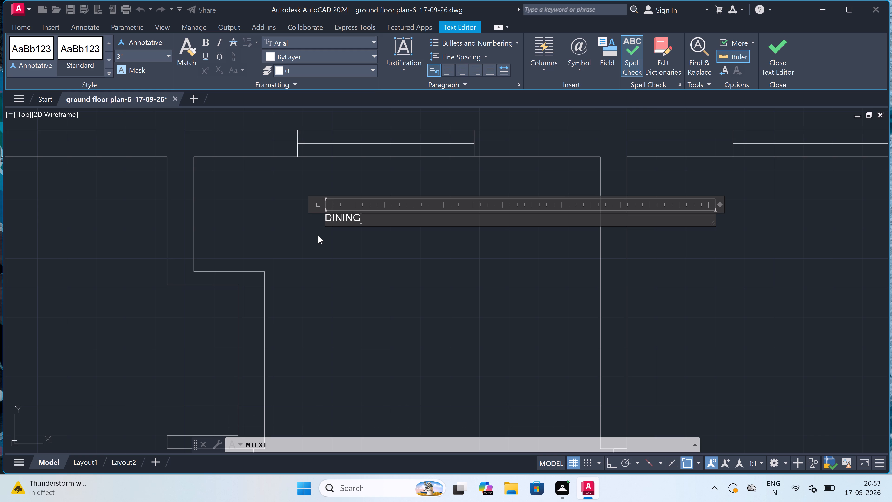
pyautogui.doubleClick(355, 245)
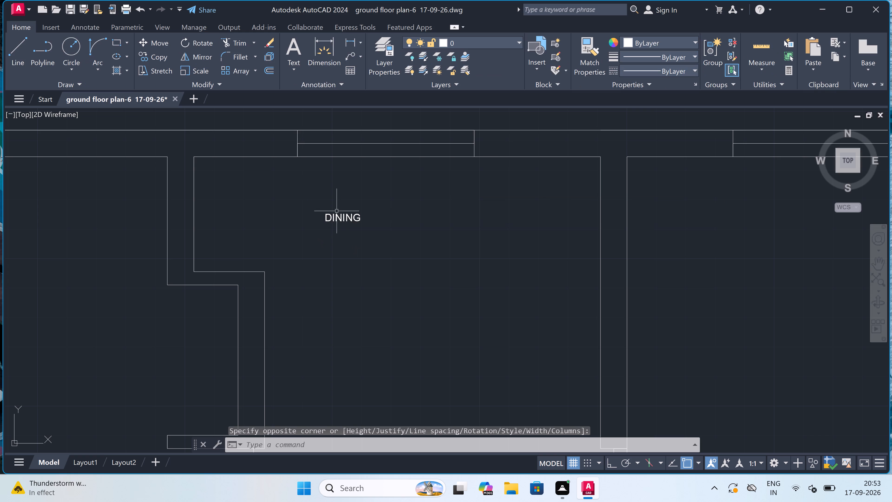
# With ortho mode on, move the "DINING" label horizontally to the right, closer to the middle of the room.
pyautogui.click(336, 216)
pyautogui.click(326, 213)
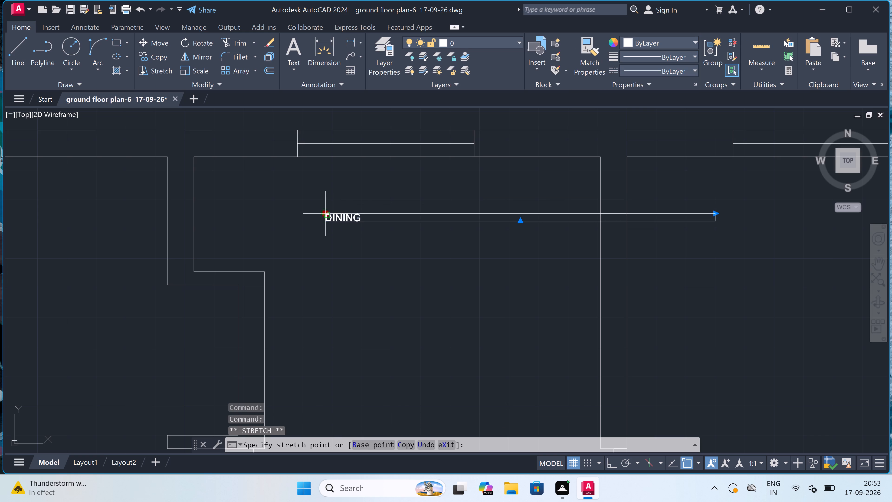
pyautogui.click(329, 213)
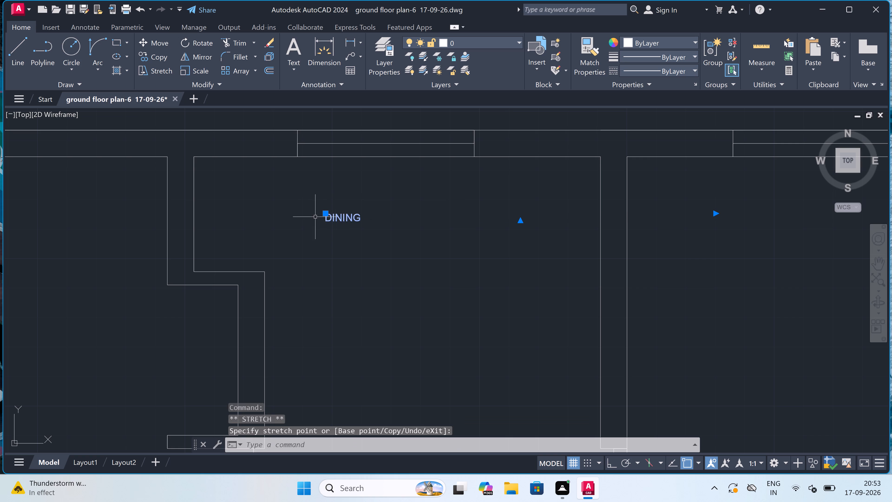
pyautogui.doubleClick(328, 213)
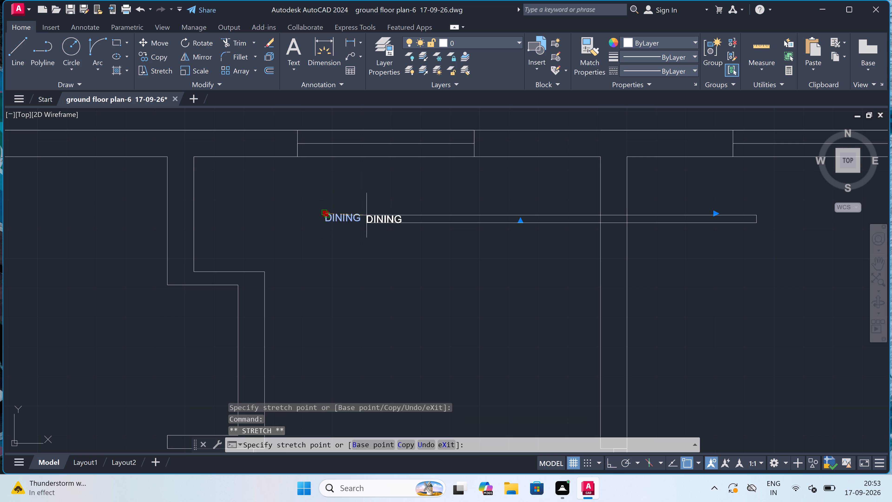
pyautogui.press('F8')
pyautogui.doubleClick(387, 214)
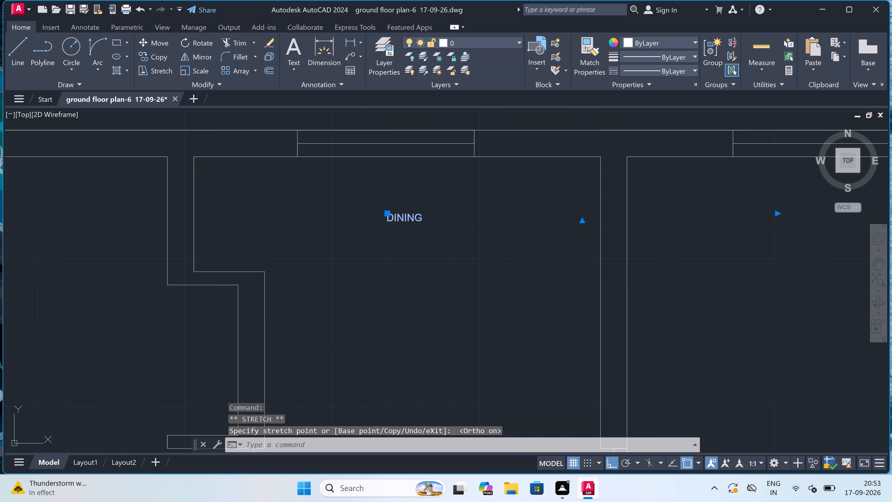
pyautogui.press('Escape')
# Add a multiline text label "POOJA" in the upper left alcove of the dining room, left of the "DINING" label.
pyautogui.scroll(-2, 365, 247)
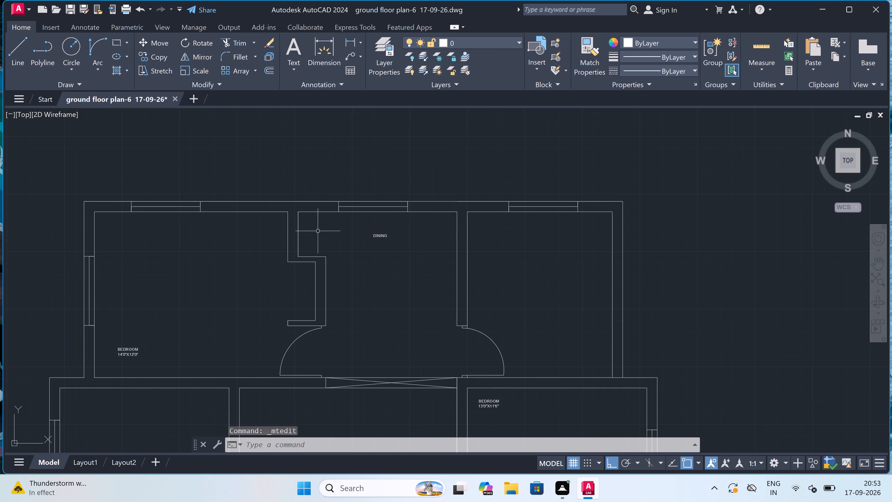
pyautogui.scroll(2, 288, 226)
pyautogui.press('m')
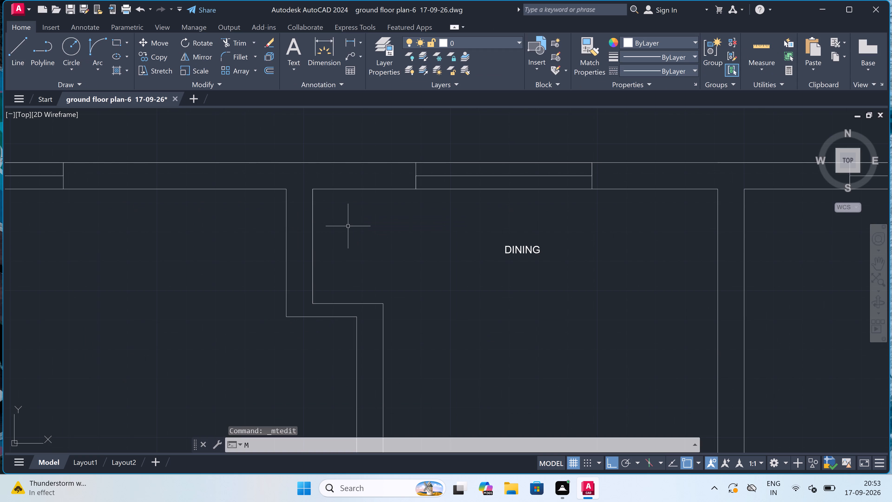
pyautogui.press('t')
pyautogui.press('space')
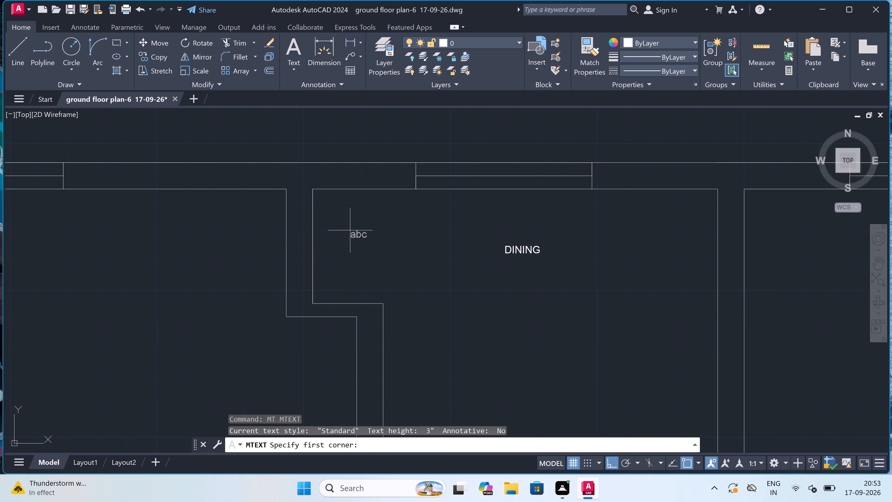
pyautogui.click(354, 234)
pyautogui.doubleClick(426, 249)
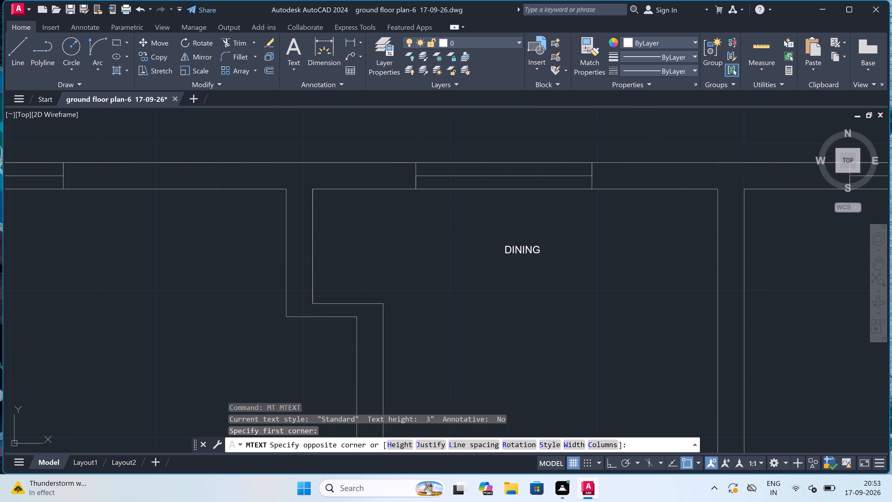
pyautogui.scroll(2, 355, 256)
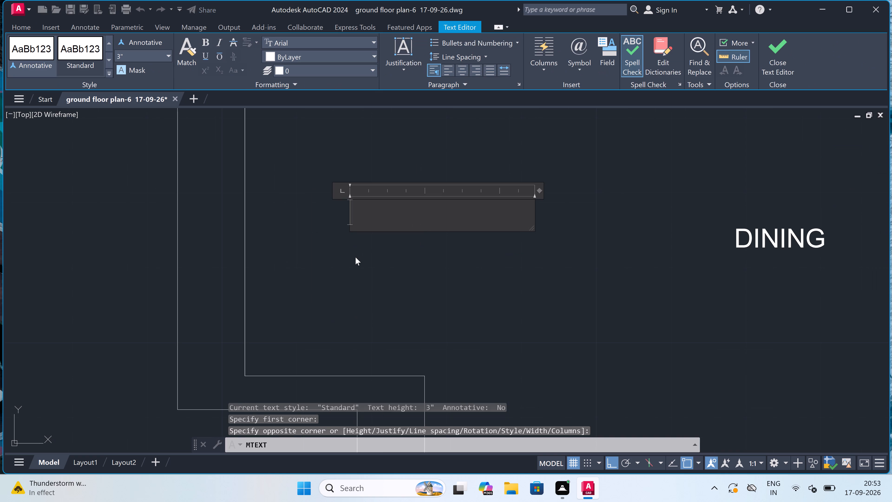
pyautogui.write('POOJA')
pyautogui.doubleClick(364, 272)
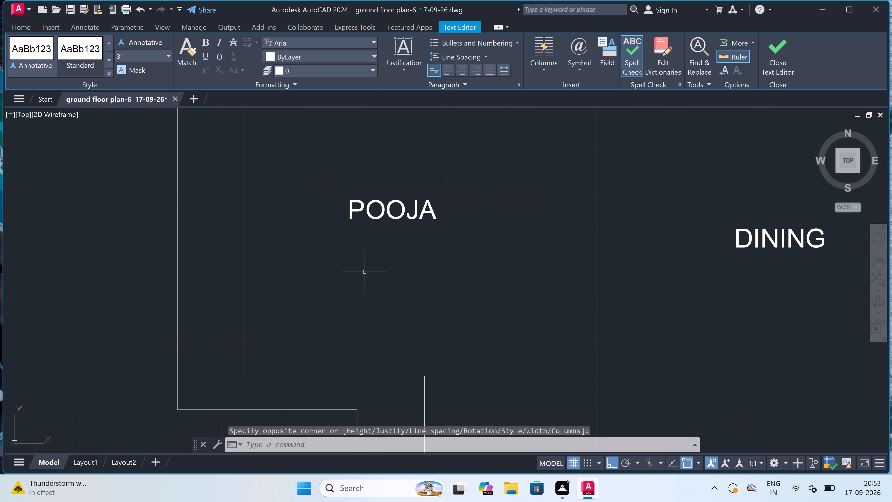
# Draw a vertical line left of the "POOJA" label, from the alcove's lower wall up to the rear wall's inner face.
pyautogui.scroll(-2, 365, 271)
pyautogui.write('L')
pyautogui.press('space')
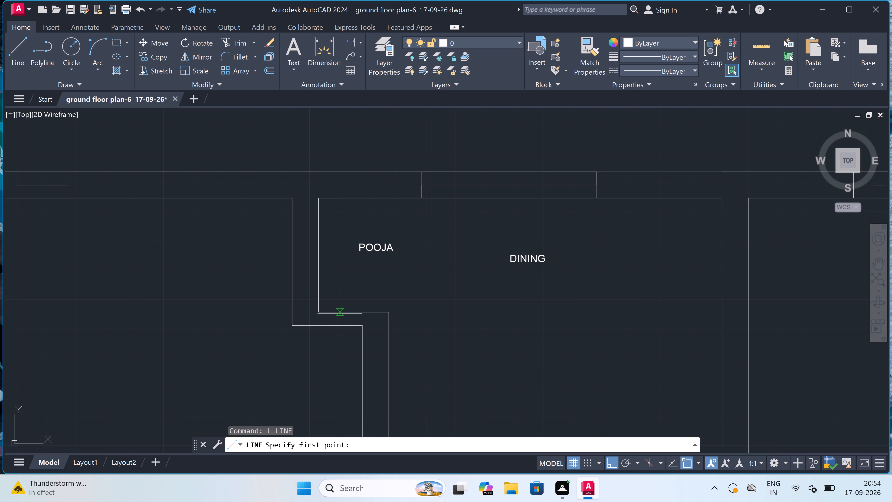
pyautogui.doubleClick(340, 314)
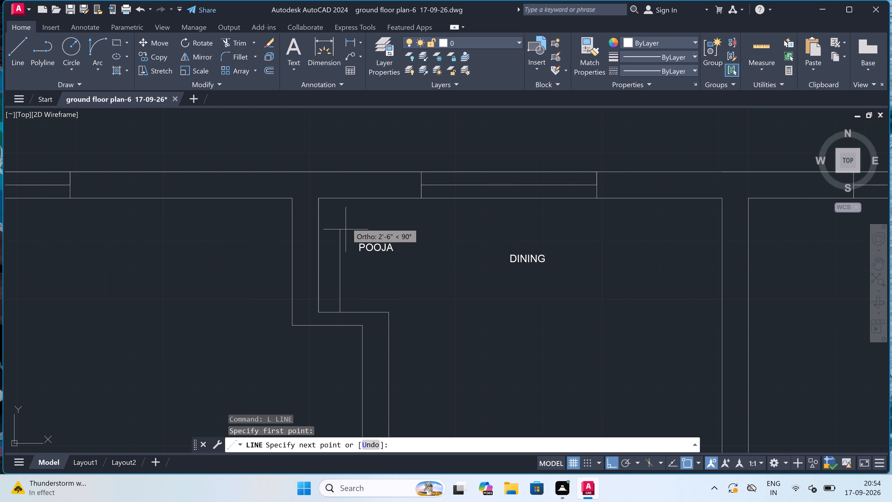
pyautogui.doubleClick(342, 200)
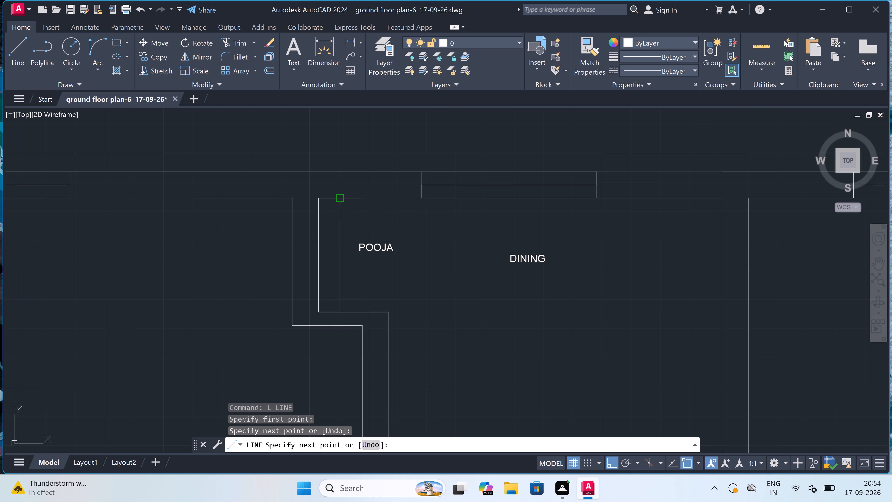
pyautogui.press('Escape')
# Add a multiline text label "KITCHEN" with the size 10'6"X12'0" beneath it in the rear right room, above its door.
pyautogui.scroll(-3, 342, 200)
pyautogui.scroll(-2, 391, 215)
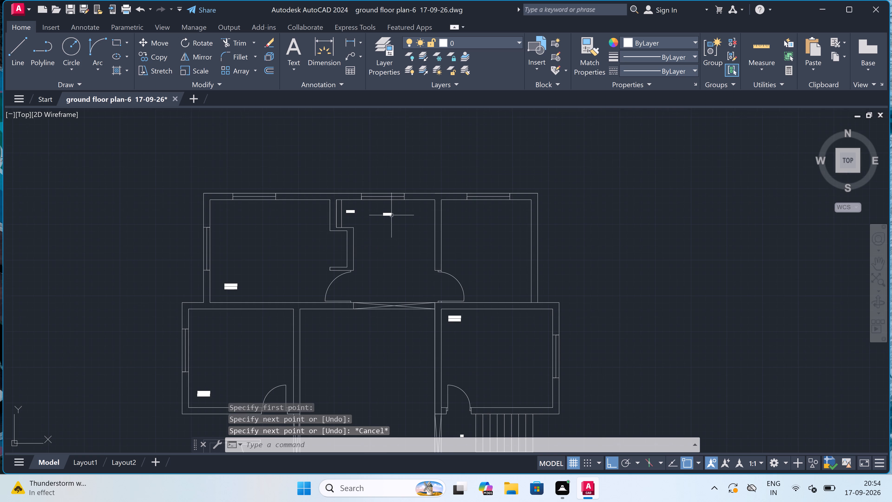
pyautogui.scroll(-1, 391, 215)
pyautogui.scroll(3, 440, 221)
pyautogui.scroll(2, 299, 223)
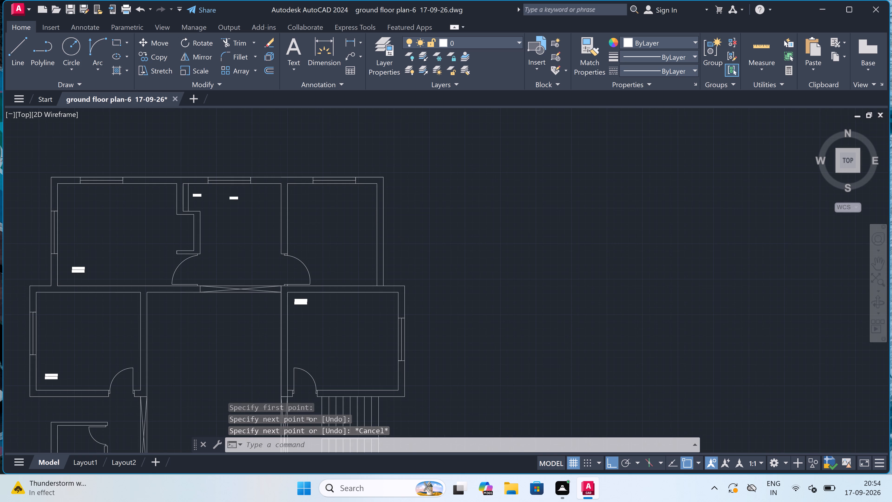
pyautogui.scroll(-1, 304, 222)
pyautogui.write('MT')
pyautogui.press('space')
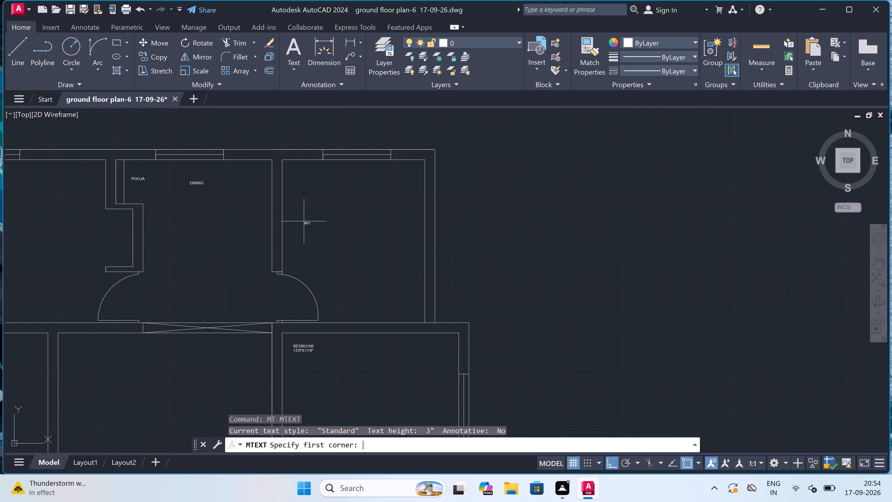
pyautogui.scroll(-1, 295, 206)
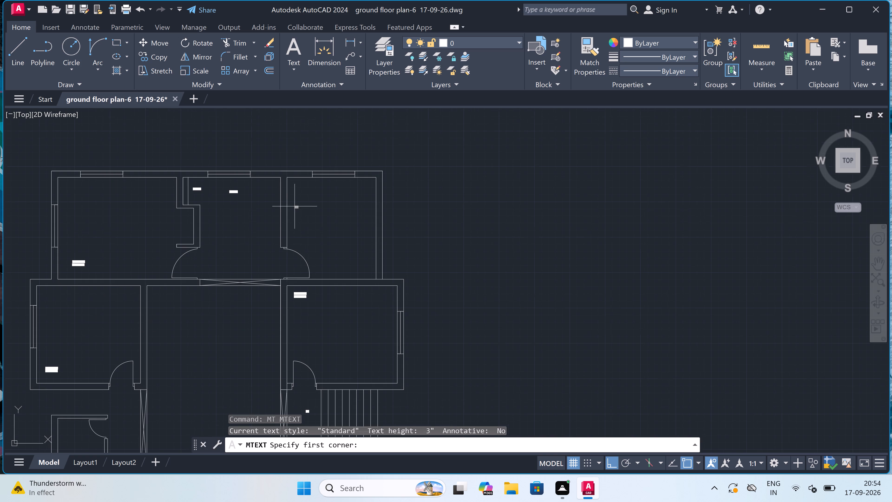
pyautogui.scroll(1, 295, 190)
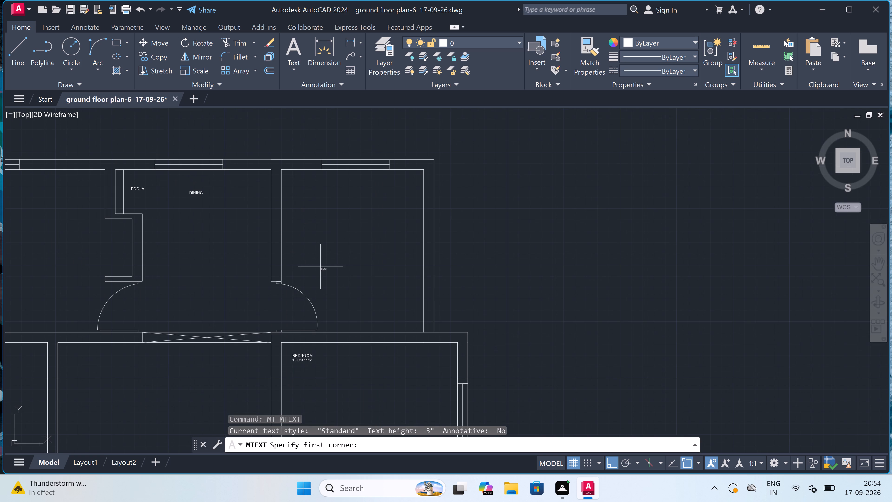
pyautogui.click(299, 250)
pyautogui.doubleClick(507, 265)
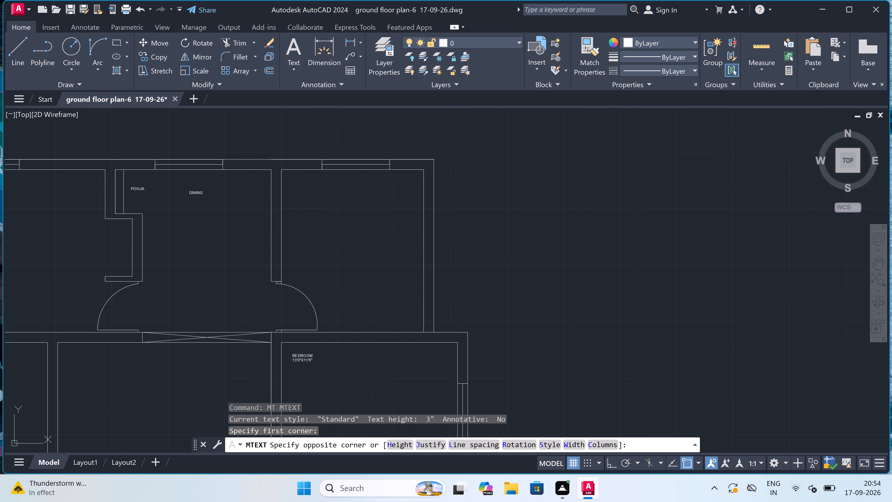
pyautogui.scroll(2, 301, 276)
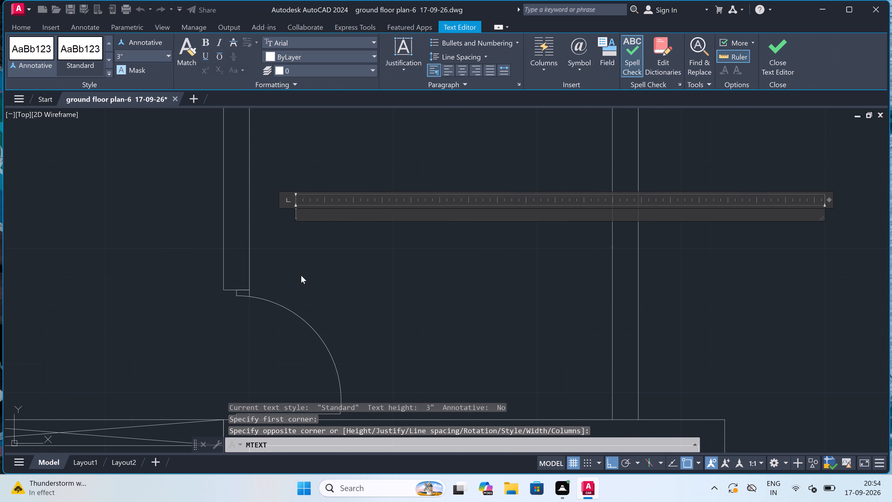
pyautogui.write('KITCHEN')
pyautogui.press('Return')
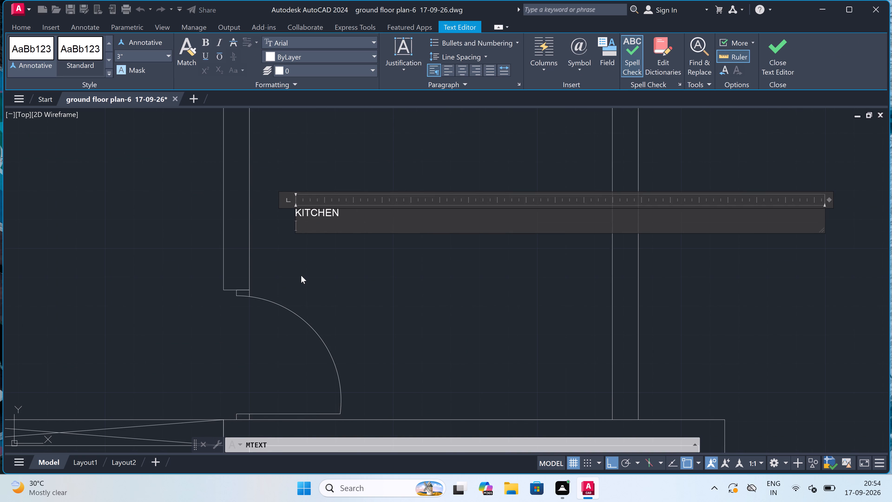
pyautogui.write('10')
pyautogui.press("'")
pyautogui.write('6"')
pyautogui.press('x')
pyautogui.write('12')
pyautogui.press("'")
pyautogui.press('0')
pyautogui.hotkey('shift', '"')
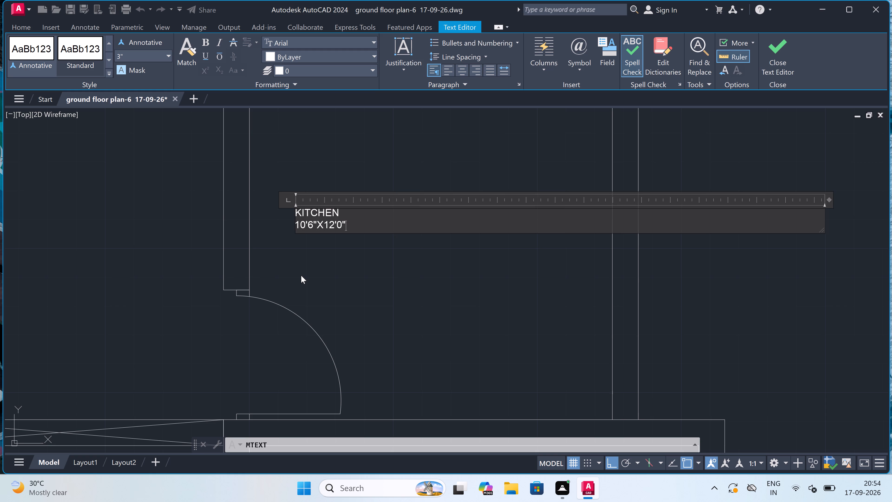
pyautogui.click(304, 275)
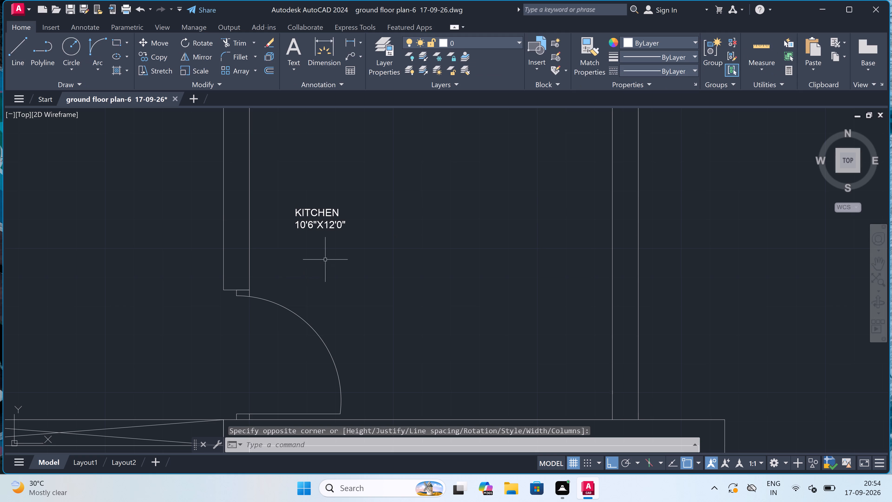
# Add a multiline text label "LIVING AREA" in the large central room between the two middle bedrooms.
pyautogui.scroll(-5, 325, 260)
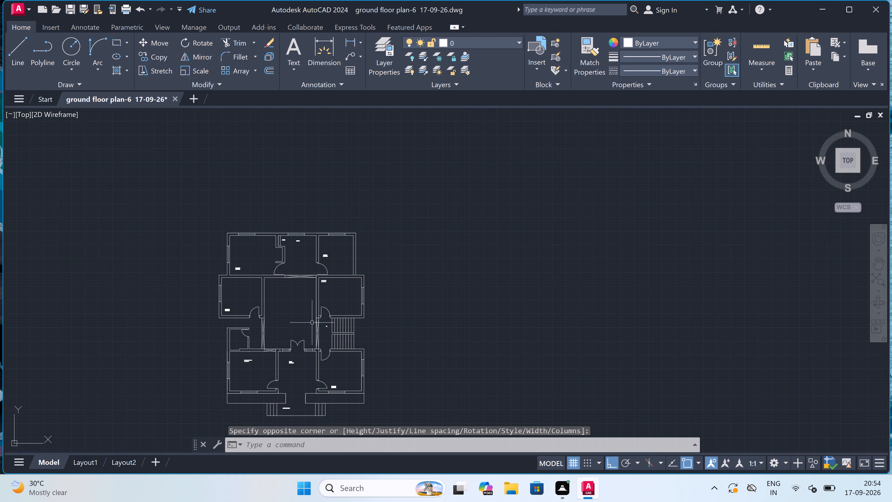
pyautogui.scroll(3, 285, 327)
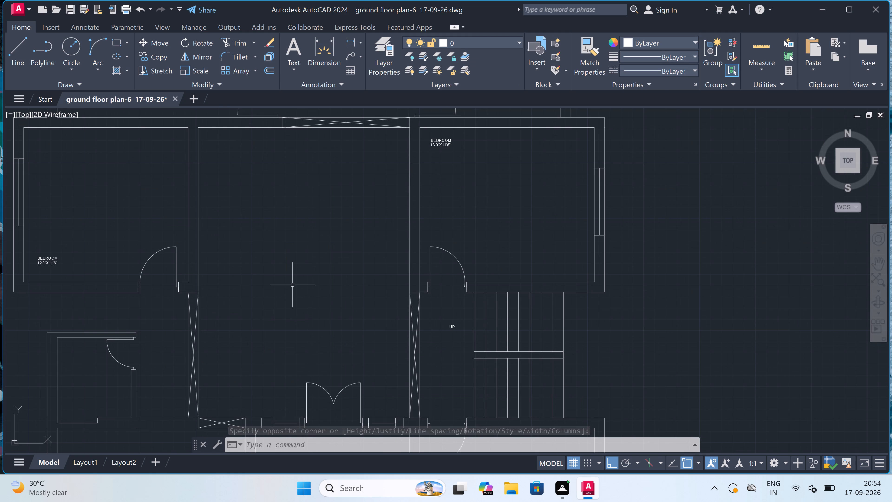
pyautogui.press('space')
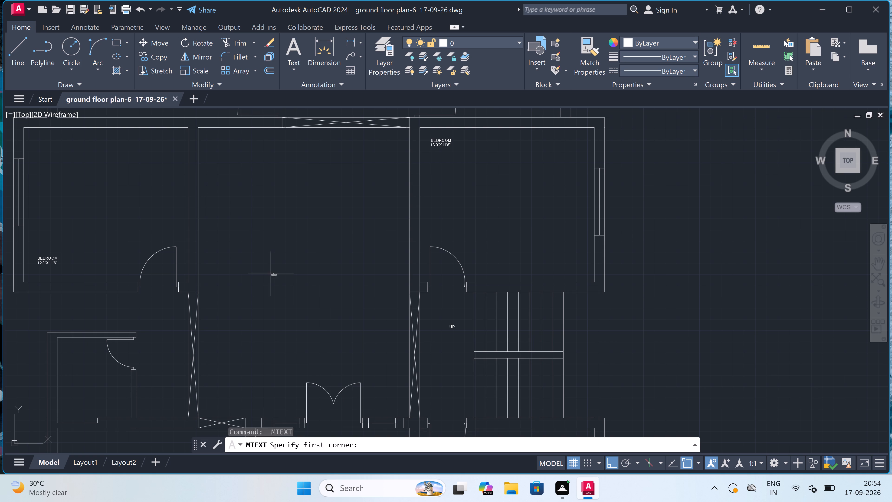
pyautogui.click(264, 262)
pyautogui.click(337, 277)
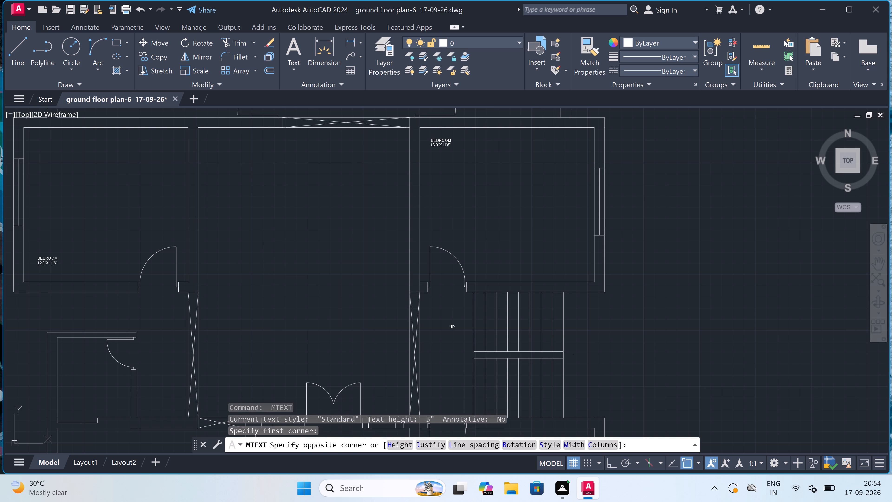
pyautogui.write('LIVING')
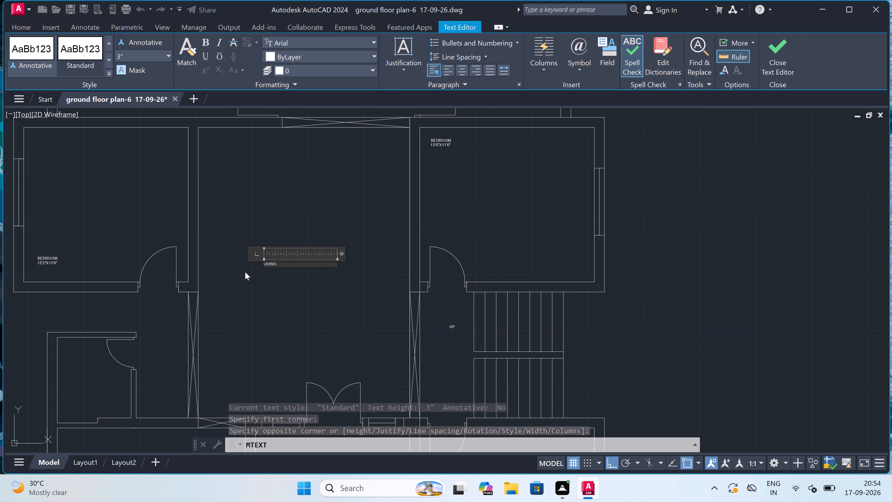
pyautogui.press('space')
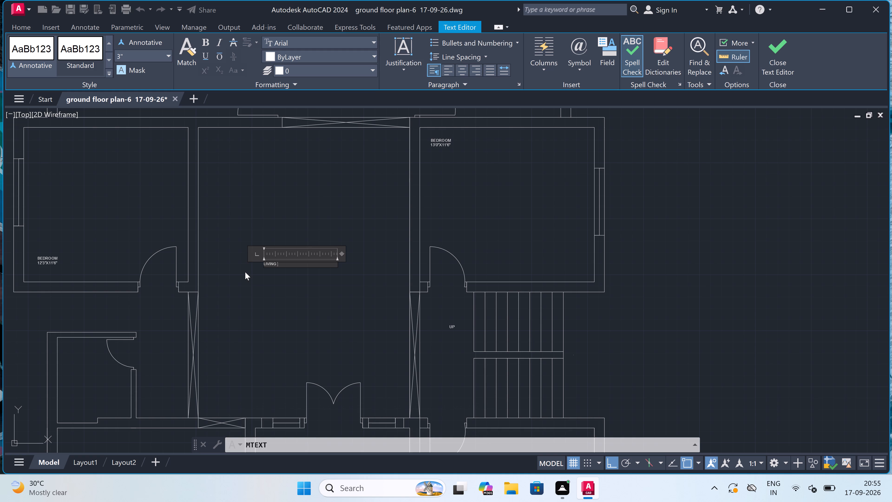
pyautogui.write('AREA')
pyautogui.click(281, 286)
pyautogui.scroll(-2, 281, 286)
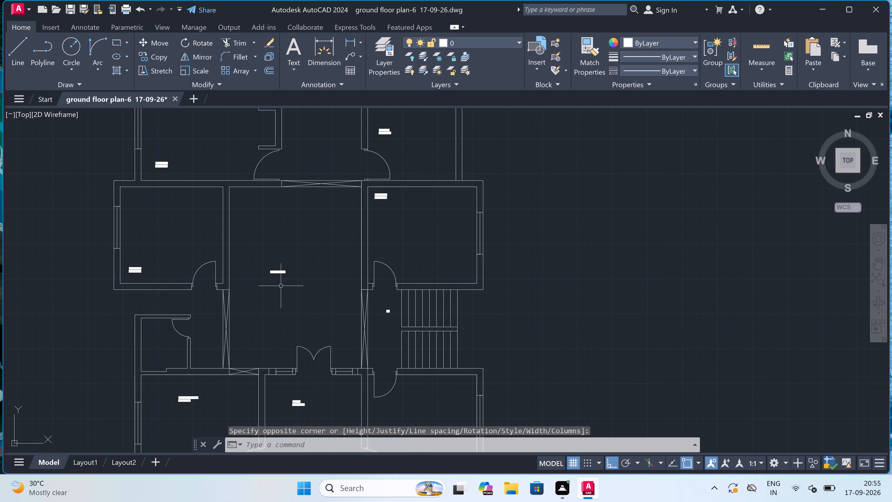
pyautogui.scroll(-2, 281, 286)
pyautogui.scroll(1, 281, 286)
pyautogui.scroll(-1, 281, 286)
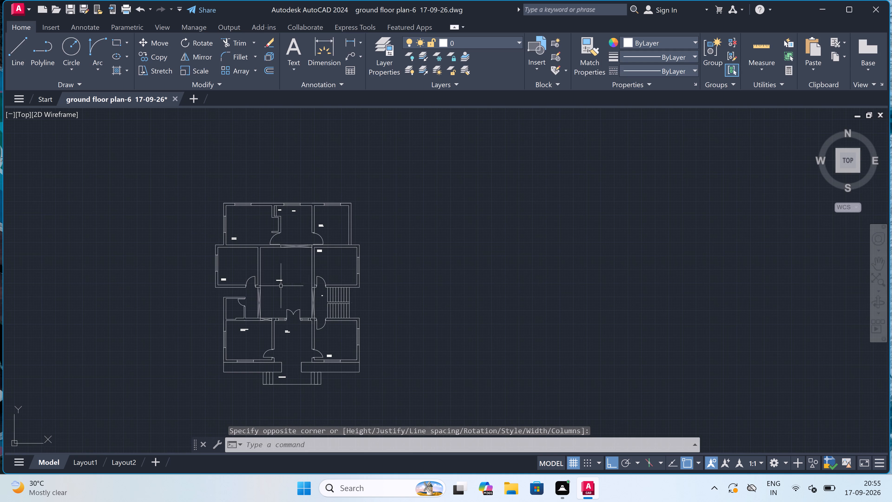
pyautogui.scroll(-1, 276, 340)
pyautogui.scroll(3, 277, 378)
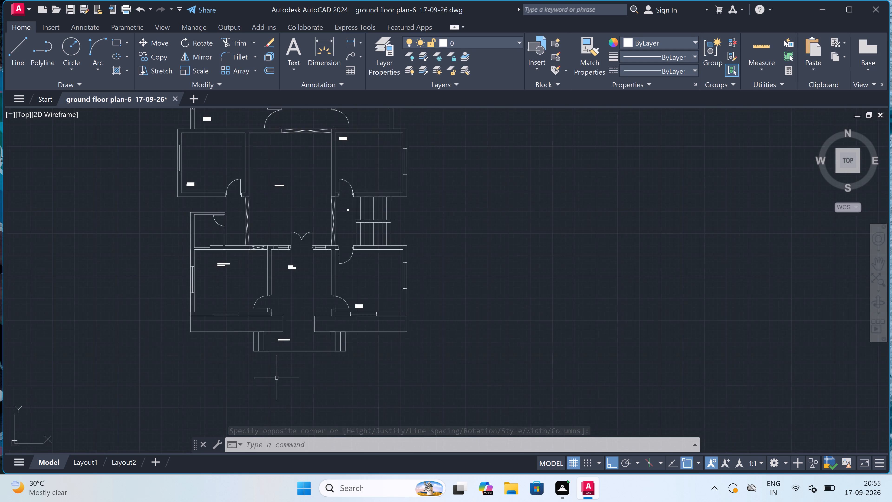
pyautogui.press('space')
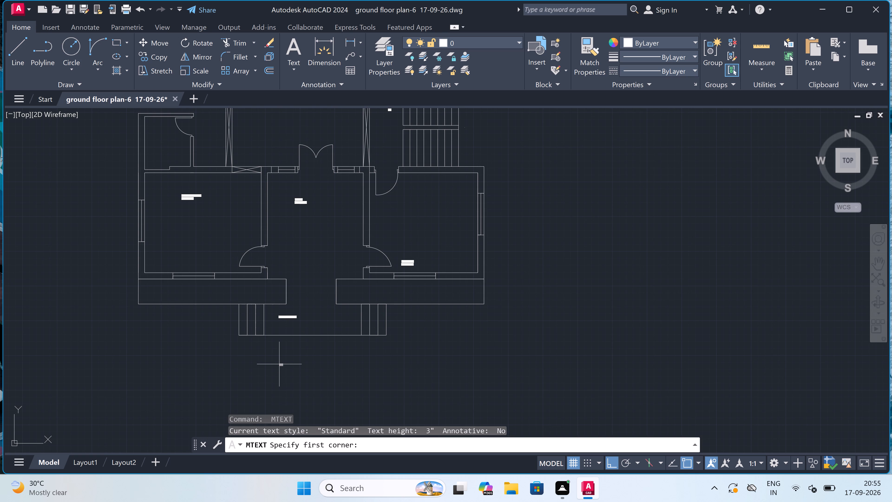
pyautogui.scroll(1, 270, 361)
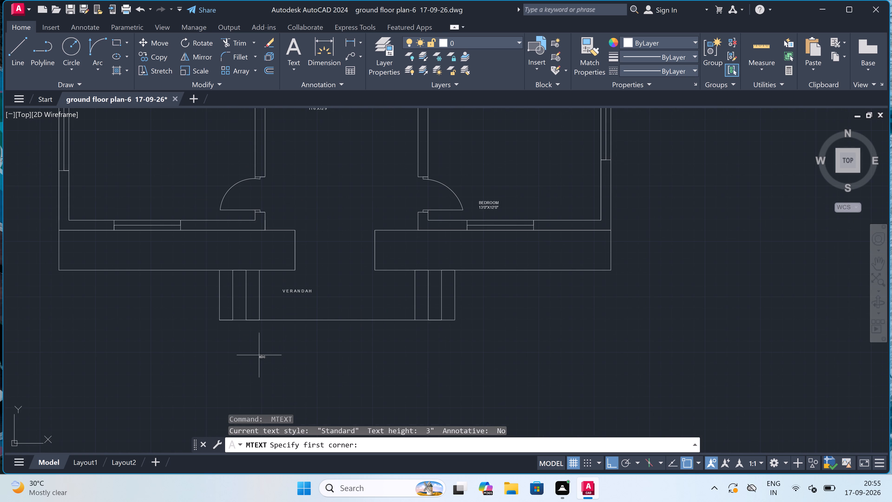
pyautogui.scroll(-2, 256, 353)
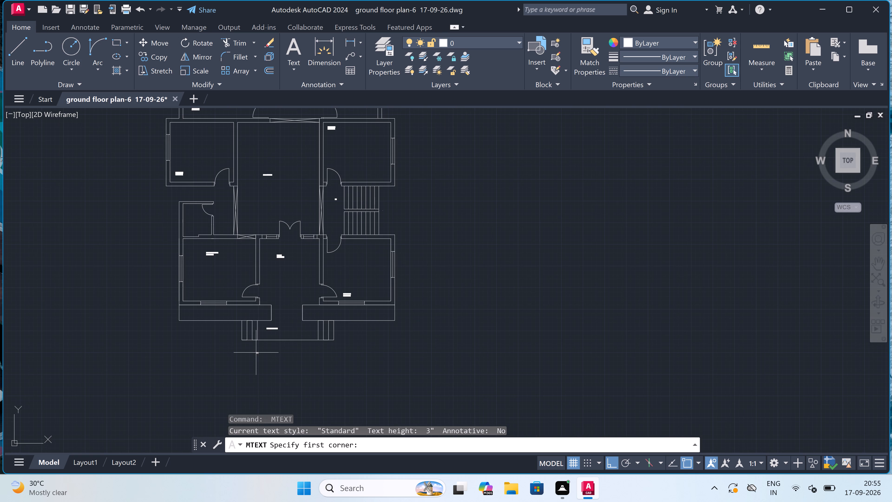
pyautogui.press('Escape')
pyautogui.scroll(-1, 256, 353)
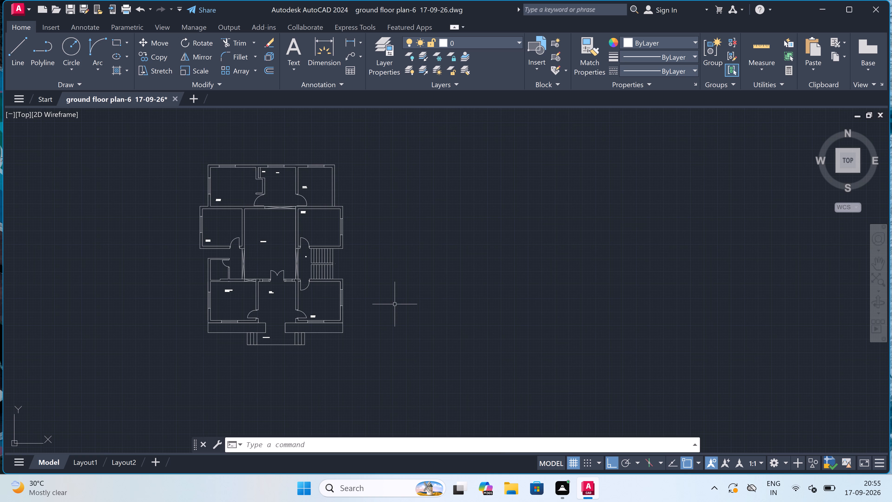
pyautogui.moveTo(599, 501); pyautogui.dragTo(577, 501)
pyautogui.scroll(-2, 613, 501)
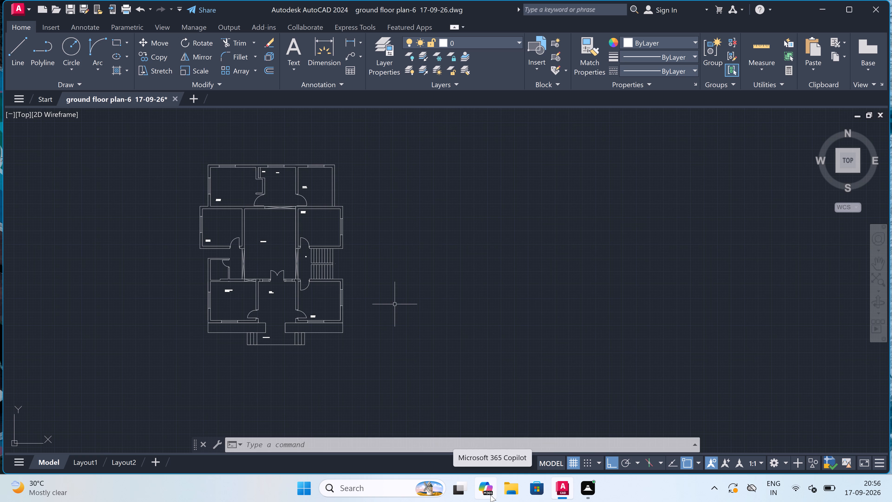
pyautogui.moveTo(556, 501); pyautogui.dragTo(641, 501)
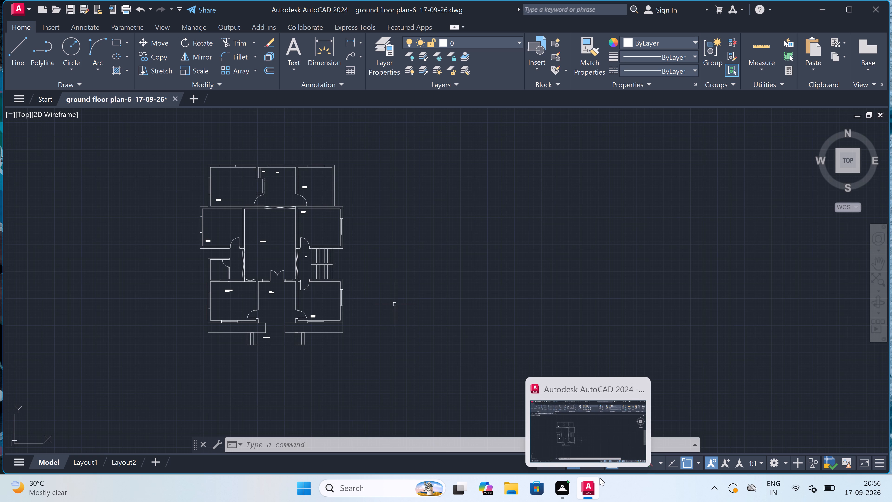
# Select all the multiline text labels in the plan together and set their text height to 6".
pyautogui.scroll(1, 566, 499)
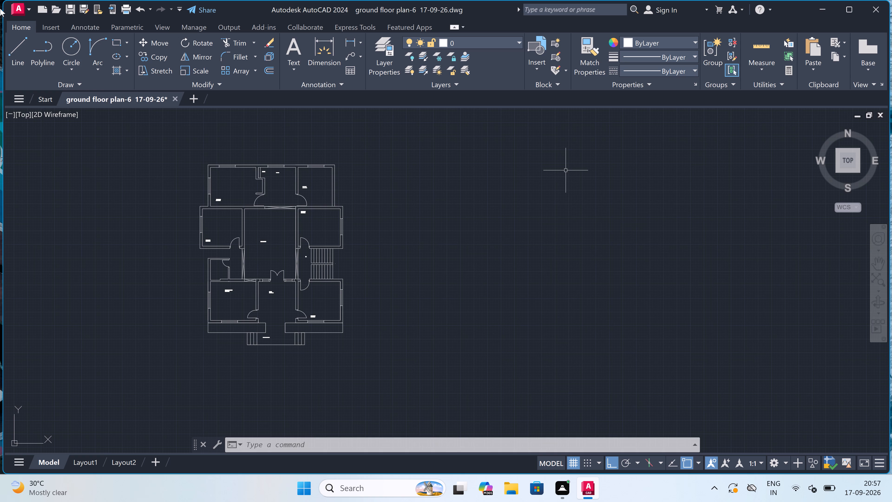
pyautogui.scroll(2, 260, 201)
pyautogui.scroll(-2, 205, 189)
pyautogui.scroll(3, 169, 189)
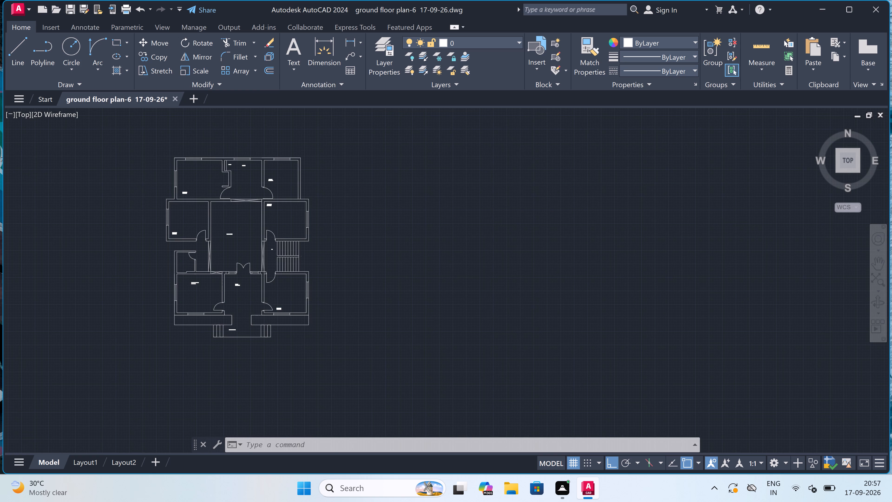
pyautogui.scroll(2, 221, 196)
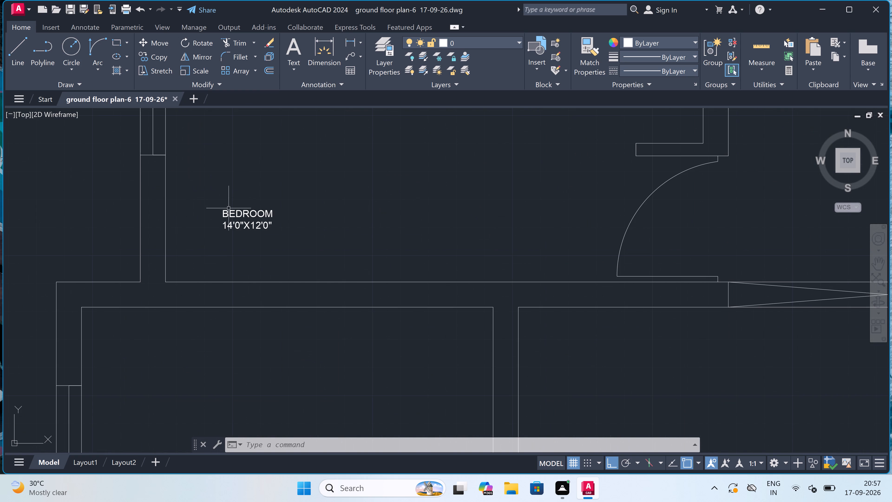
pyautogui.click(229, 210)
pyautogui.rightClick(234, 177)
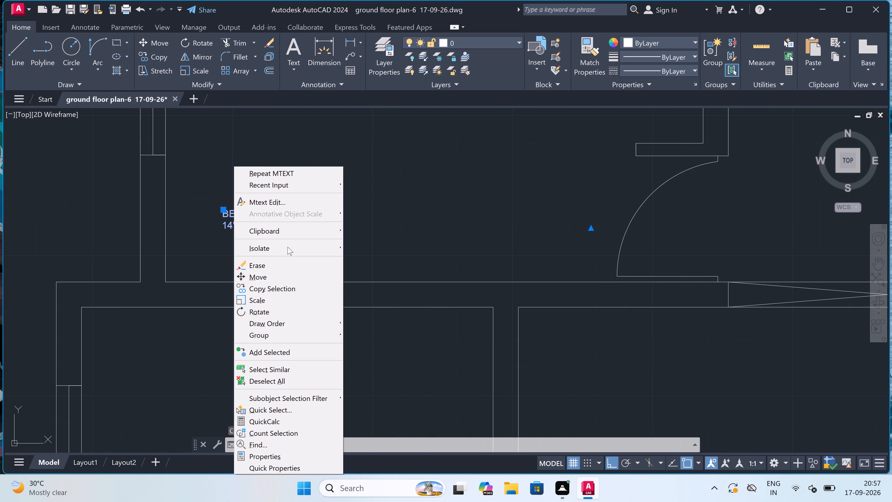
pyautogui.click(291, 372)
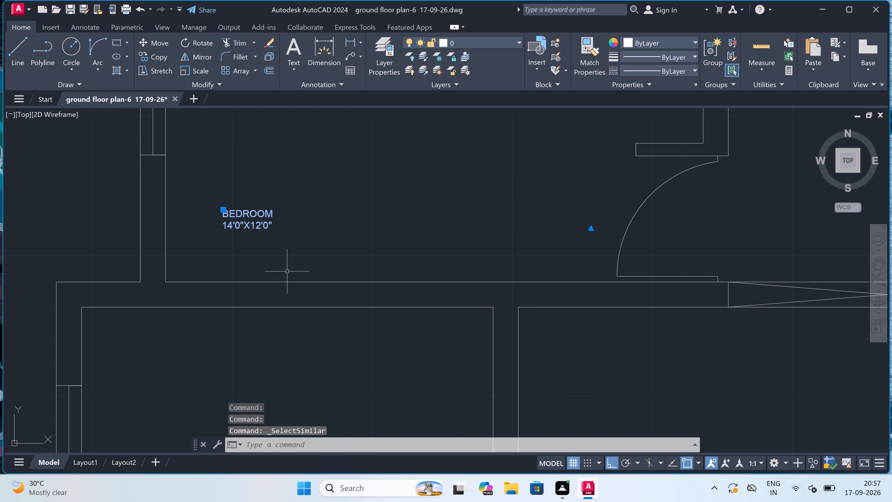
pyautogui.rightClick(298, 182)
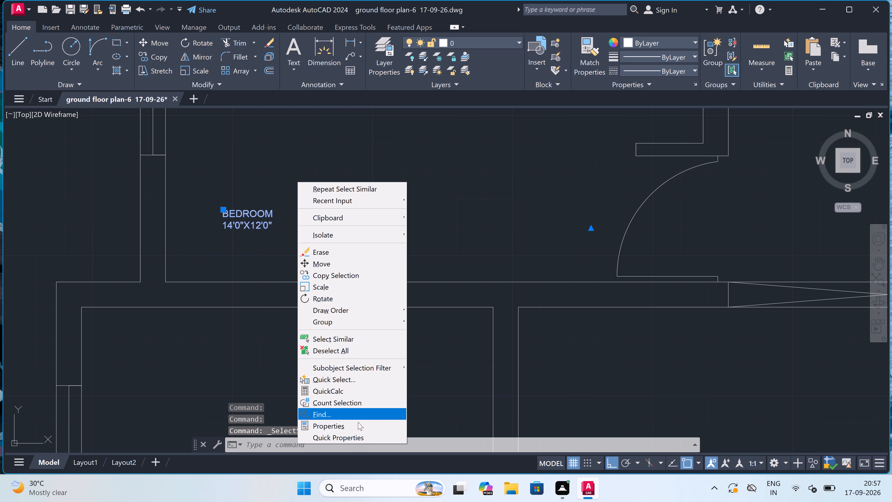
pyautogui.click(355, 423)
pyautogui.scroll(-3, 312, 261)
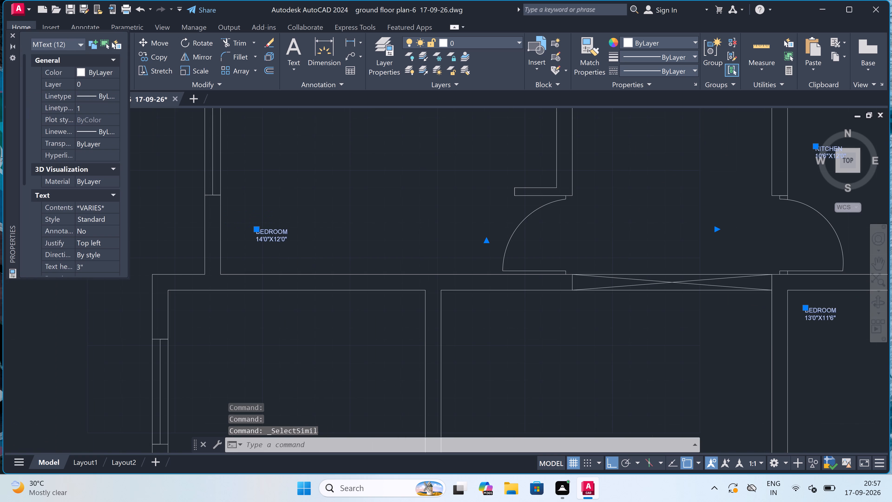
pyautogui.scroll(-3, 311, 259)
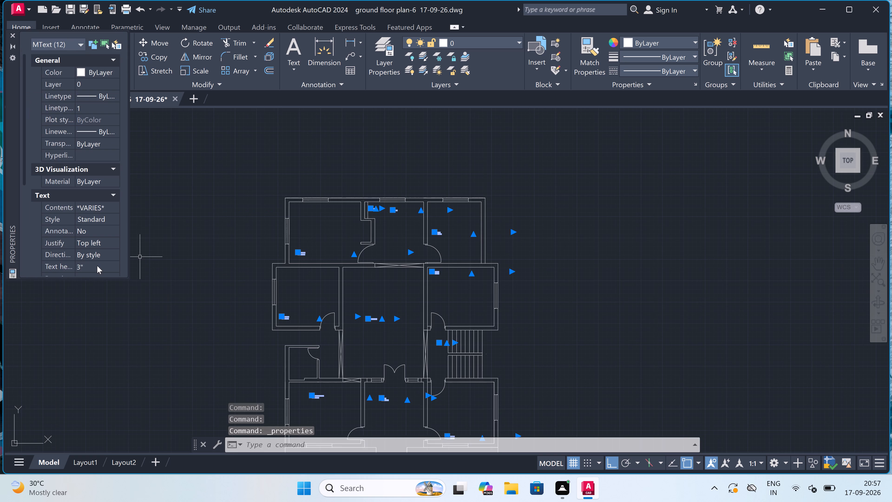
pyautogui.click(97, 265)
pyautogui.press('BackSpace')
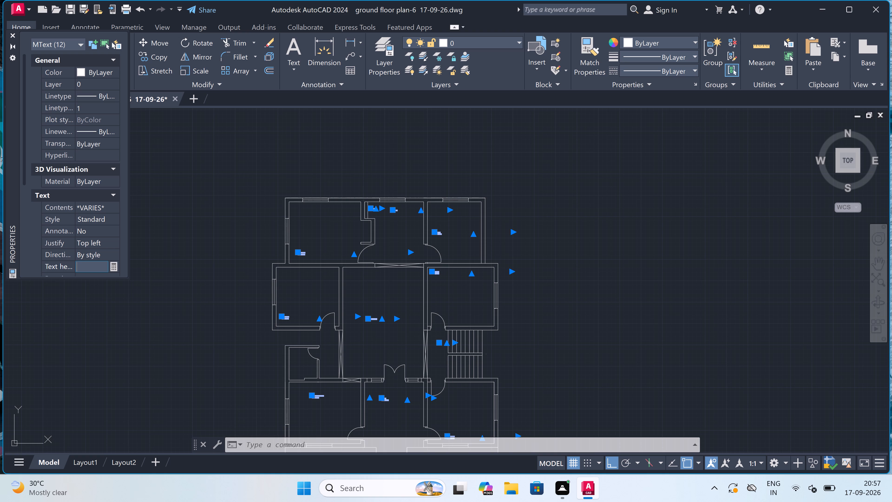
pyautogui.write('6"')
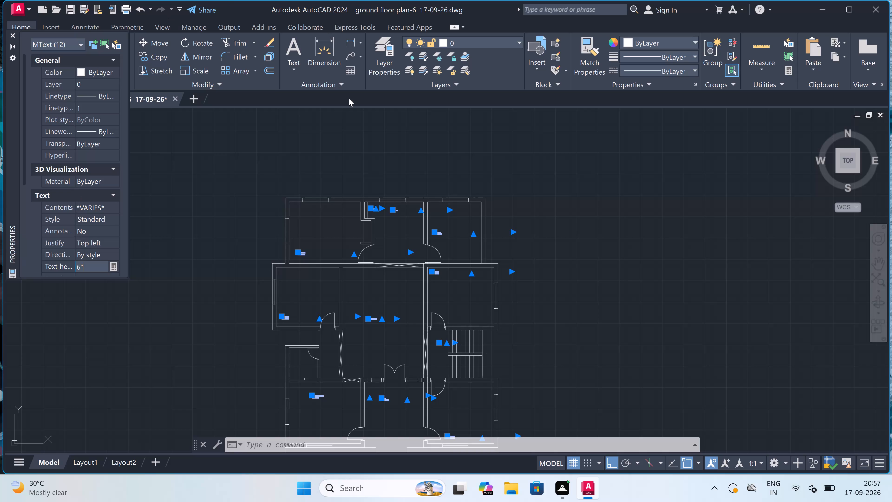
pyautogui.click(388, 170)
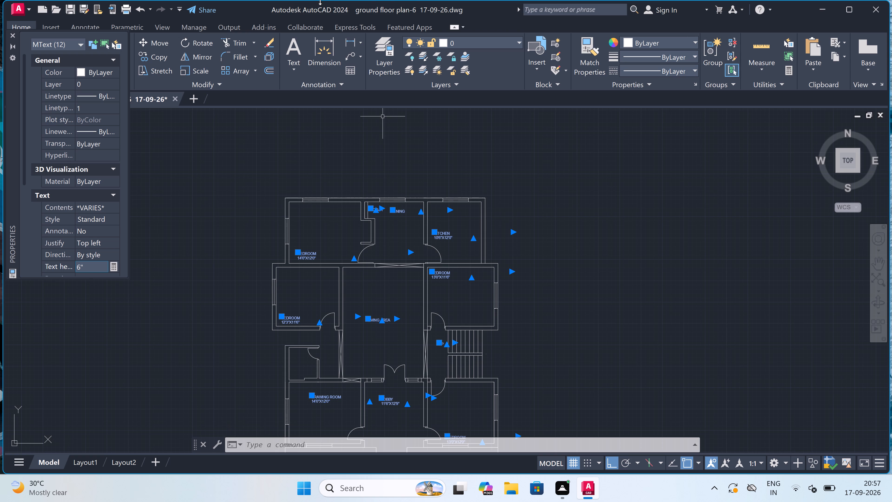
pyautogui.press('Escape')
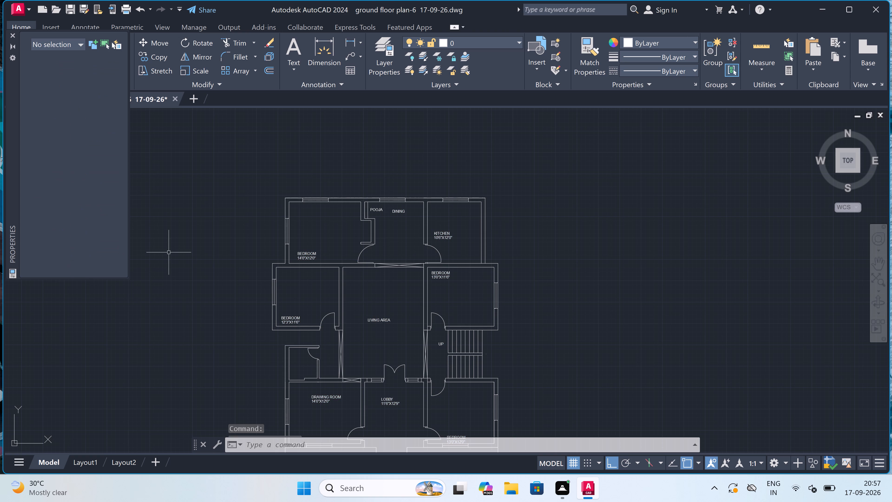
# Add a vertical linear dimension on the rear left bedroom side of the pooja wall, from the rear wall's inner face to the wall's step.
pyautogui.scroll(-2, 222, 242)
pyautogui.scroll(2, 267, 236)
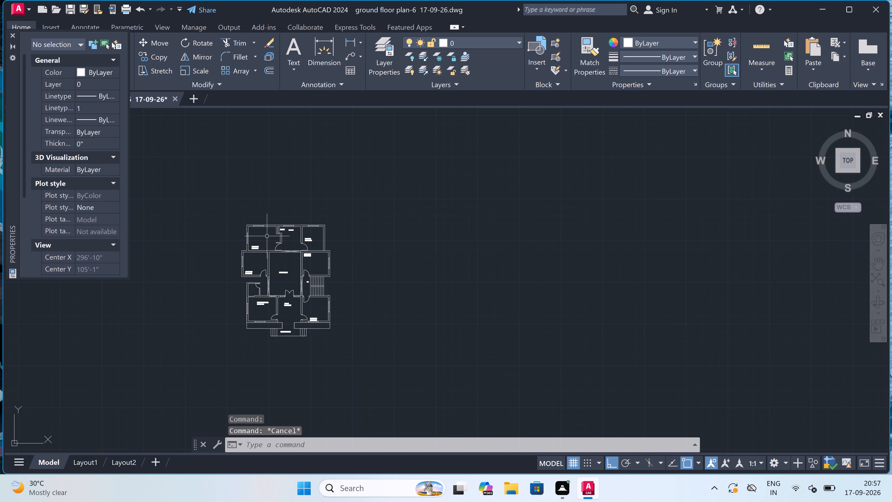
pyautogui.scroll(1, 267, 236)
pyautogui.scroll(3, 332, 201)
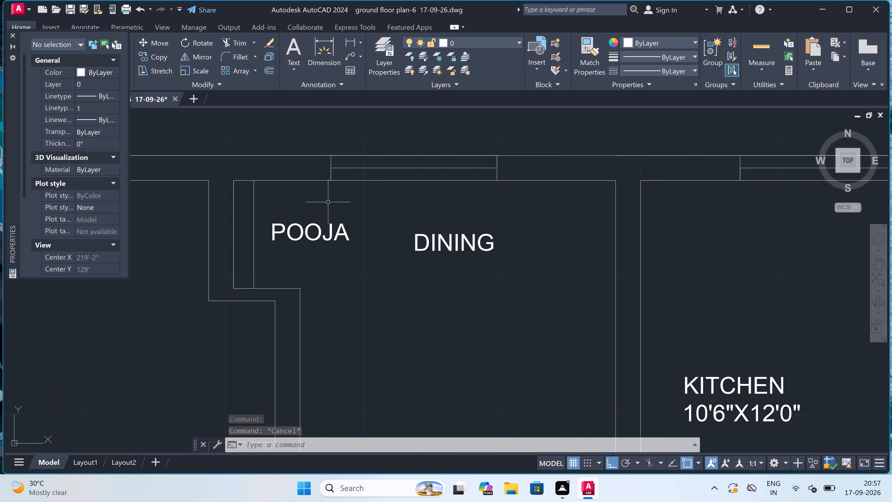
pyautogui.scroll(-1, 309, 208)
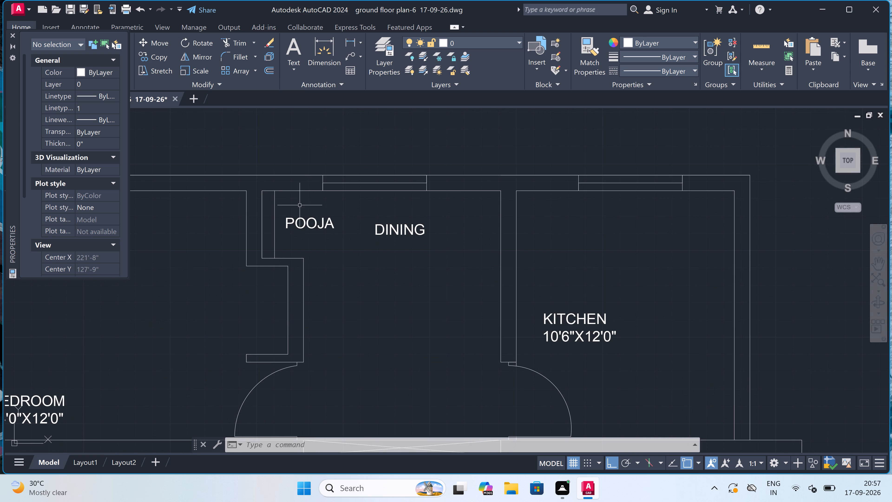
pyautogui.click(351, 42)
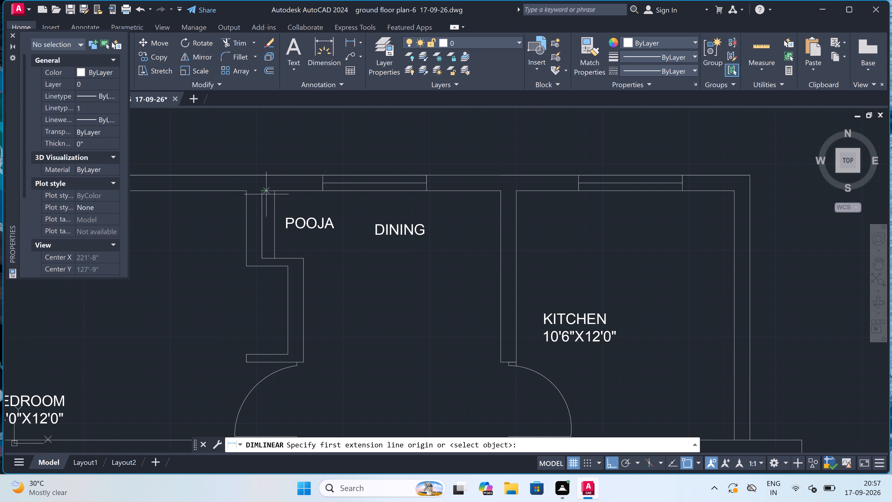
pyautogui.click(244, 191)
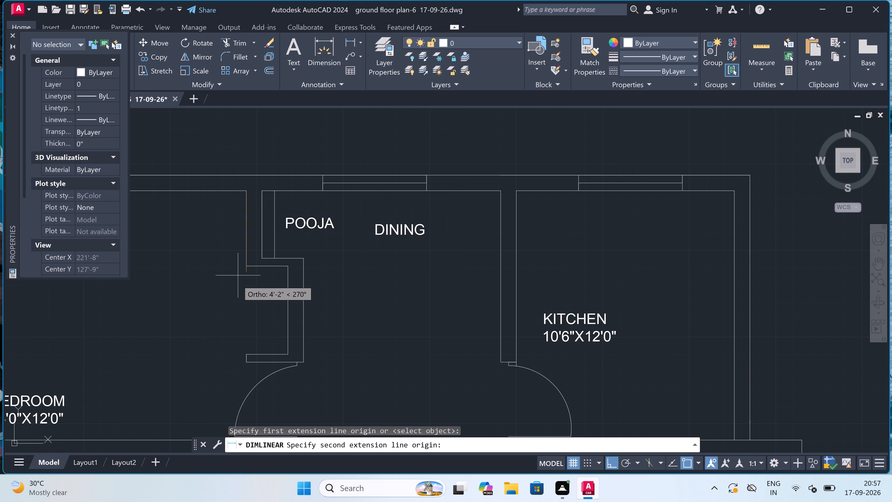
pyautogui.click(247, 264)
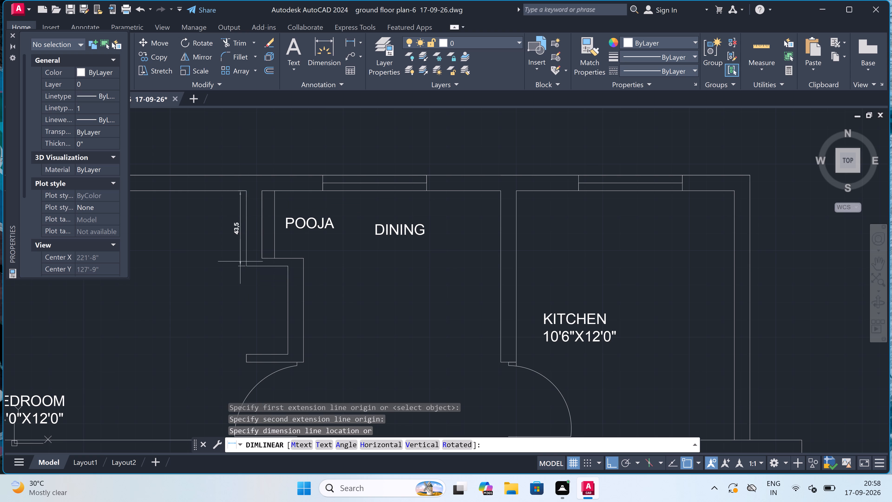
pyautogui.click(213, 256)
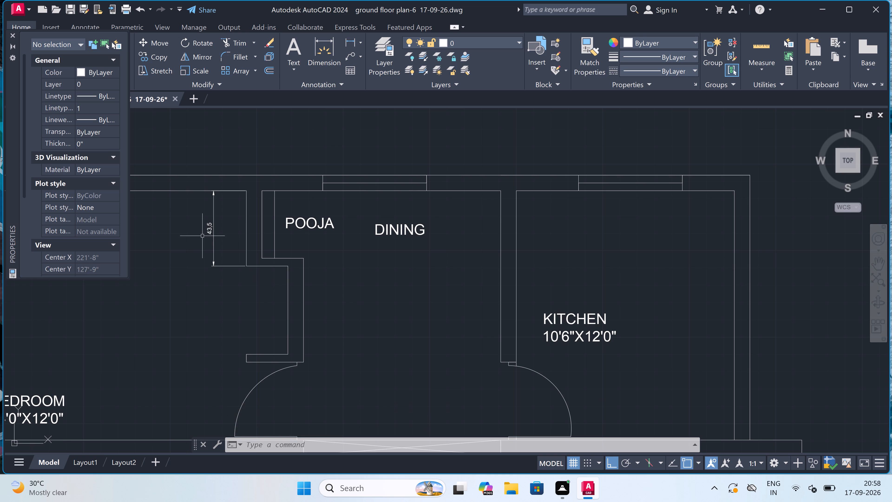
# Replace the text of the vertical dimension beside the pooja wall with 3'3".
pyautogui.scroll(3, 207, 227)
pyautogui.tripleClick(207, 226)
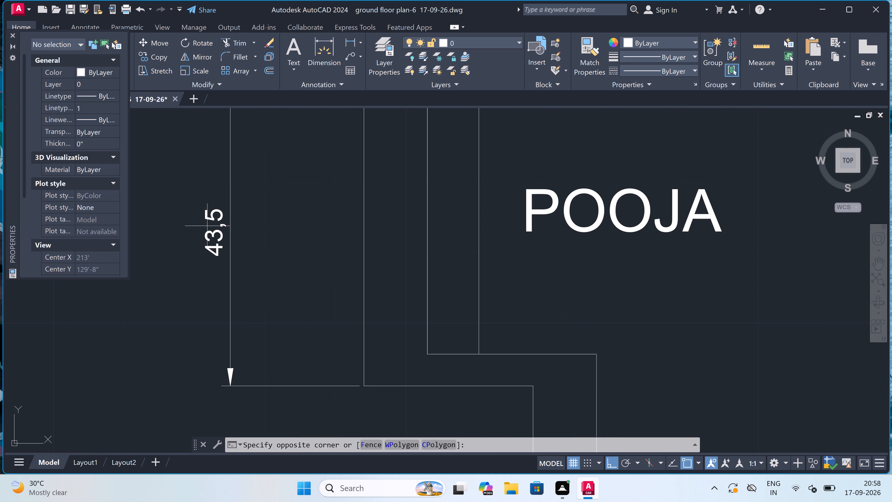
pyautogui.tripleClick(207, 237)
pyautogui.click(207, 237)
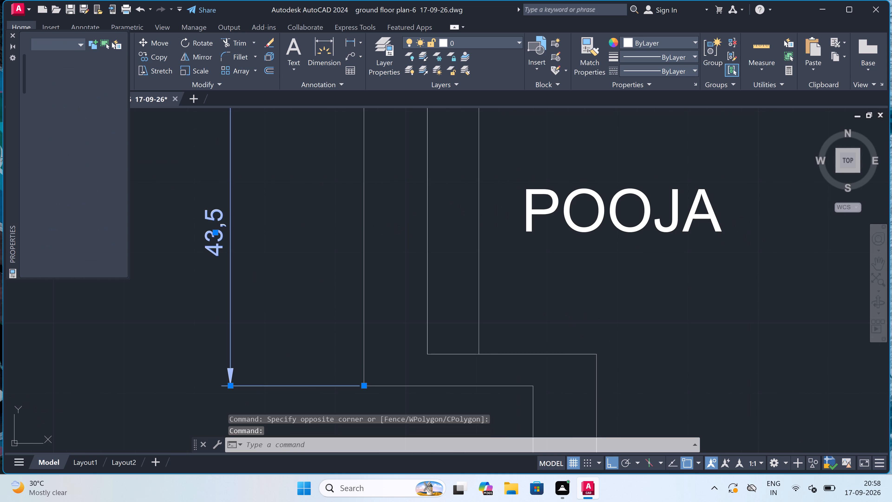
pyautogui.click(207, 237)
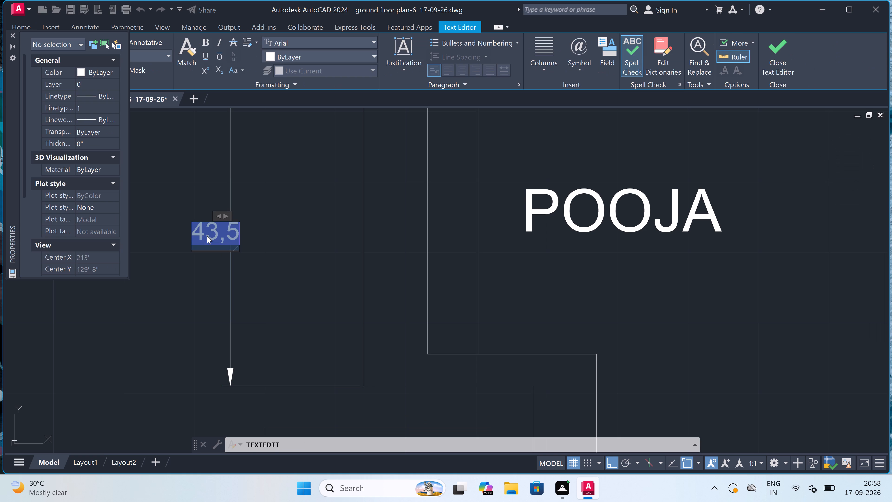
pyautogui.press('BackSpace')
pyautogui.press('3')
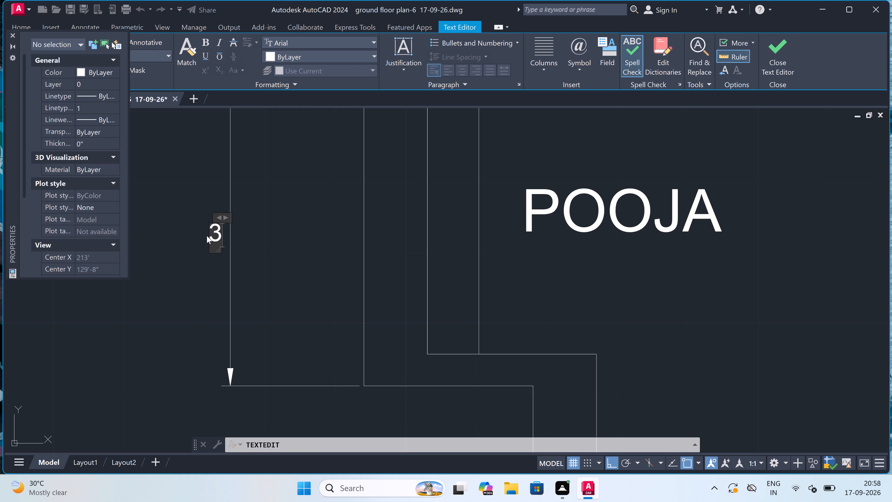
pyautogui.press("'")
pyautogui.press('3')
pyautogui.hotkey('shift', '"')
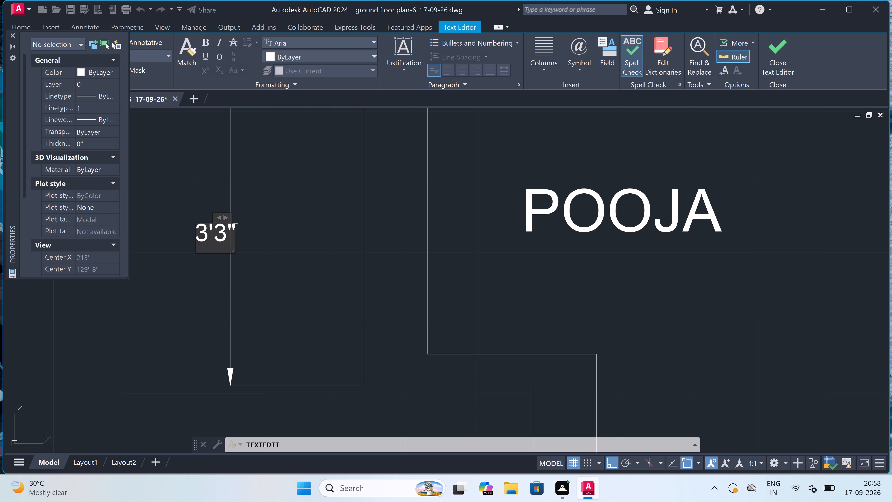
pyautogui.click(259, 240)
pyautogui.scroll(-3, 259, 238)
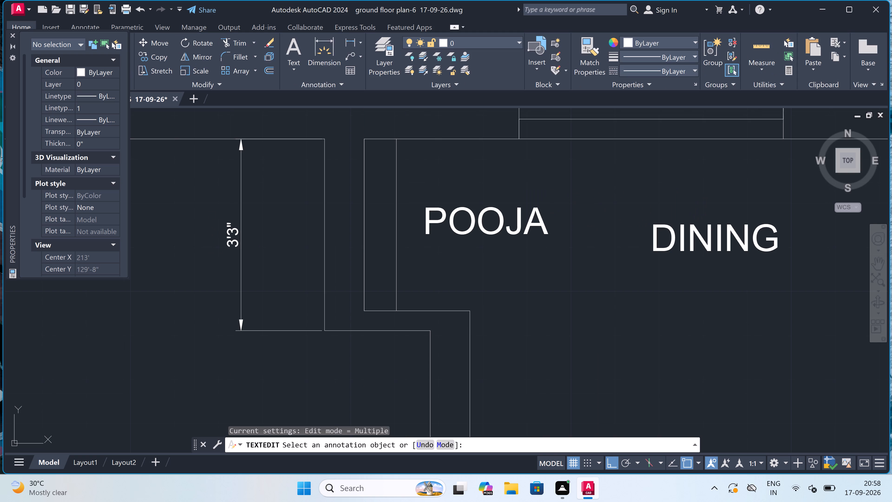
pyautogui.scroll(-1, 257, 237)
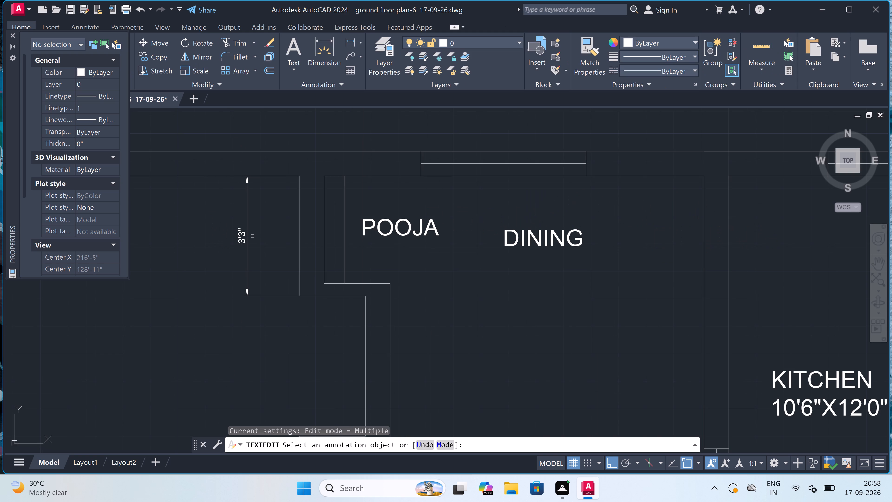
pyautogui.press('Escape')
# Add a vertical linear dimension across the rear left bedroom's wall recess, from the wall's step corner to the short stub wall above the door.
pyautogui.scroll(-3, 259, 244)
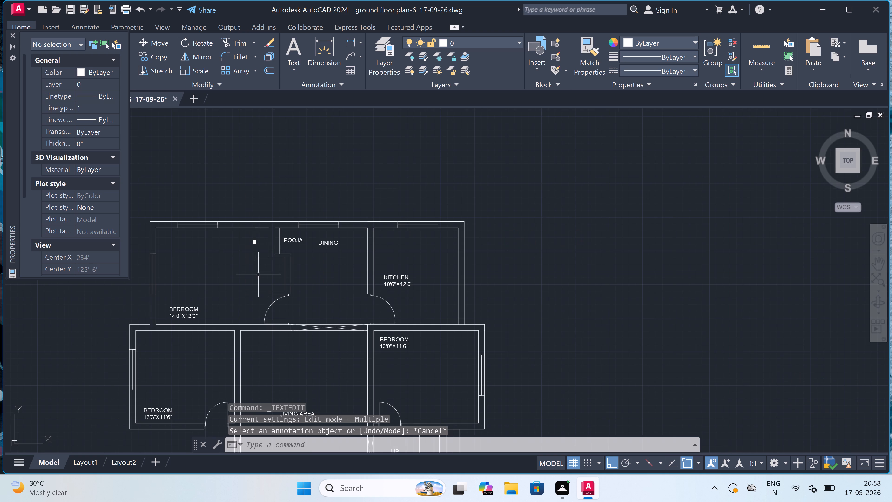
pyautogui.scroll(2, 259, 281)
pyautogui.press('space')
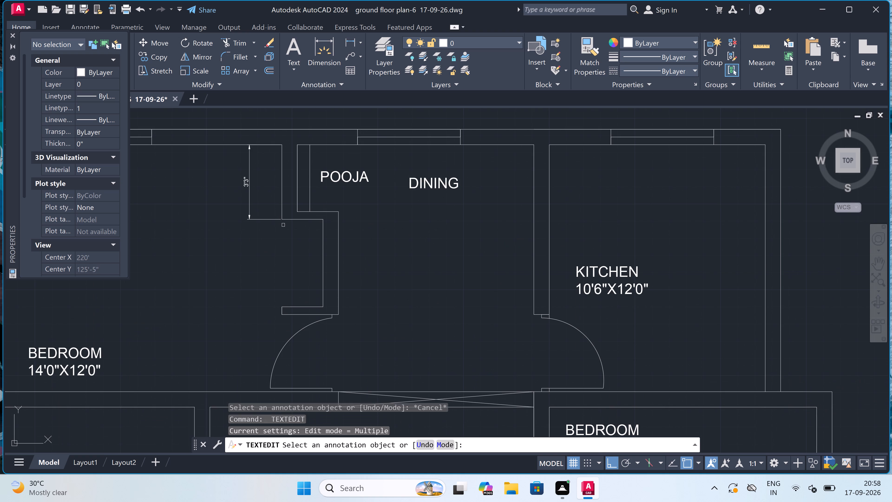
pyautogui.press('Escape')
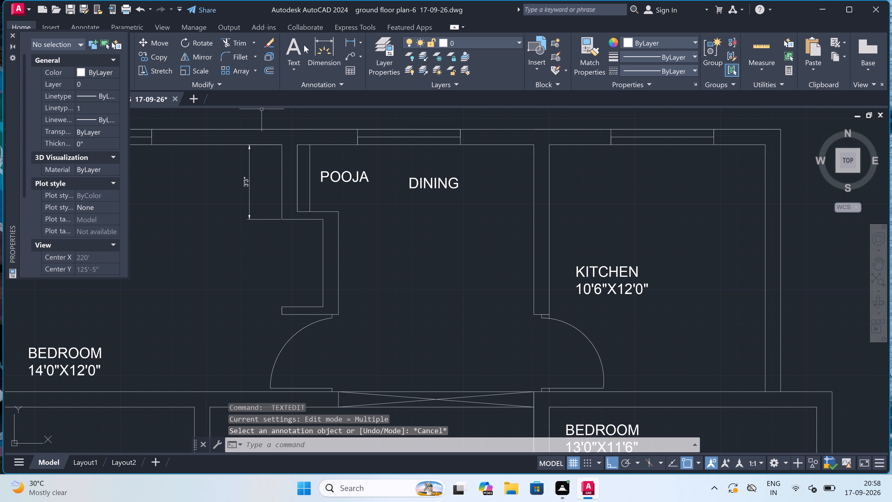
pyautogui.doubleClick(345, 41)
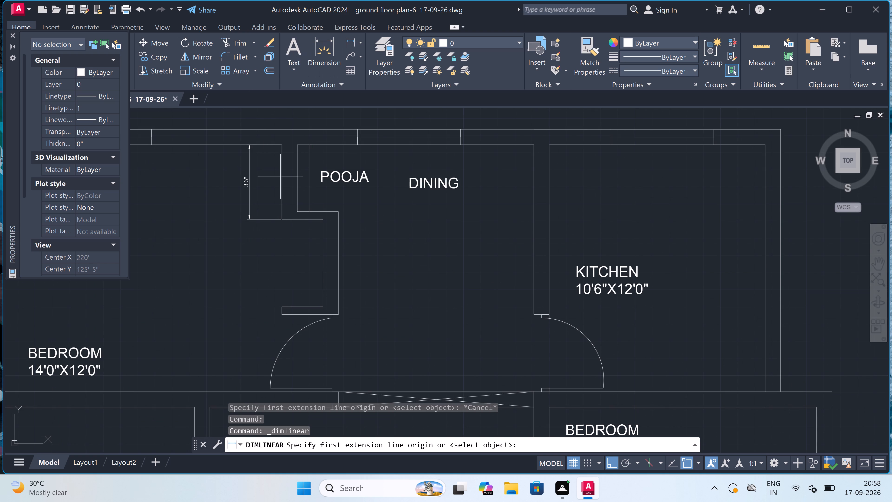
pyautogui.doubleClick(280, 220)
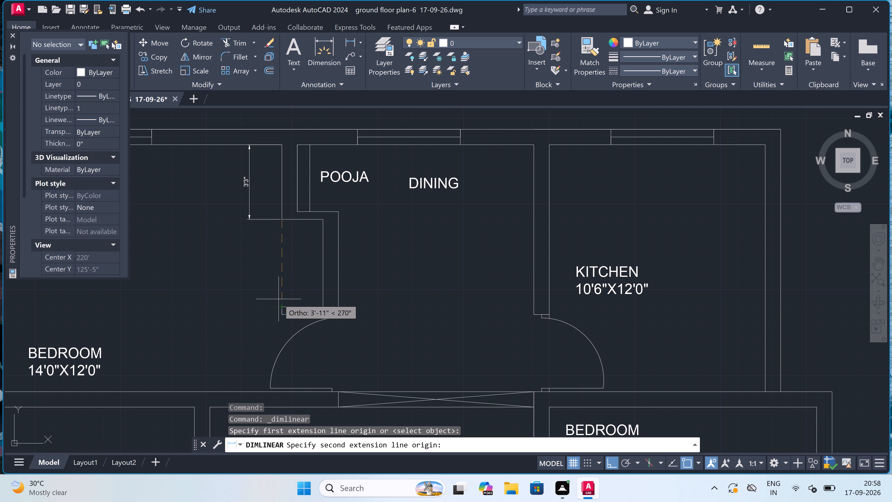
pyautogui.scroll(2, 279, 299)
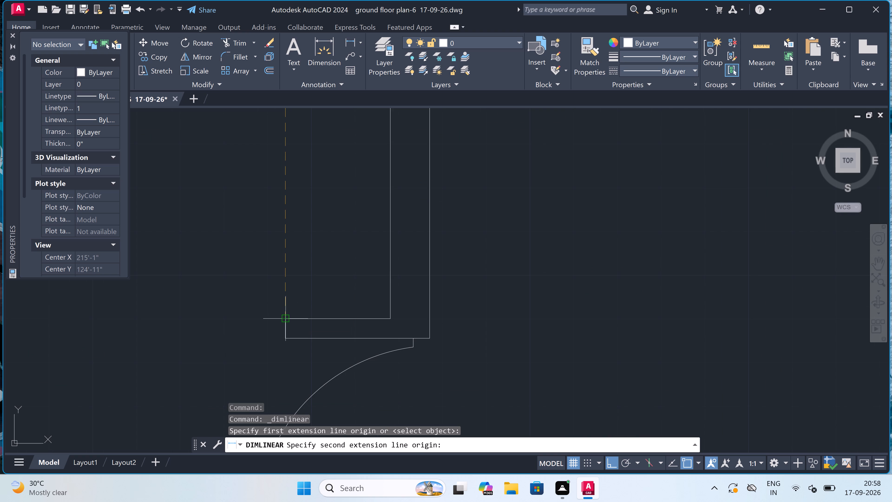
pyautogui.click(284, 320)
pyautogui.click(284, 319)
pyautogui.scroll(1, 281, 203)
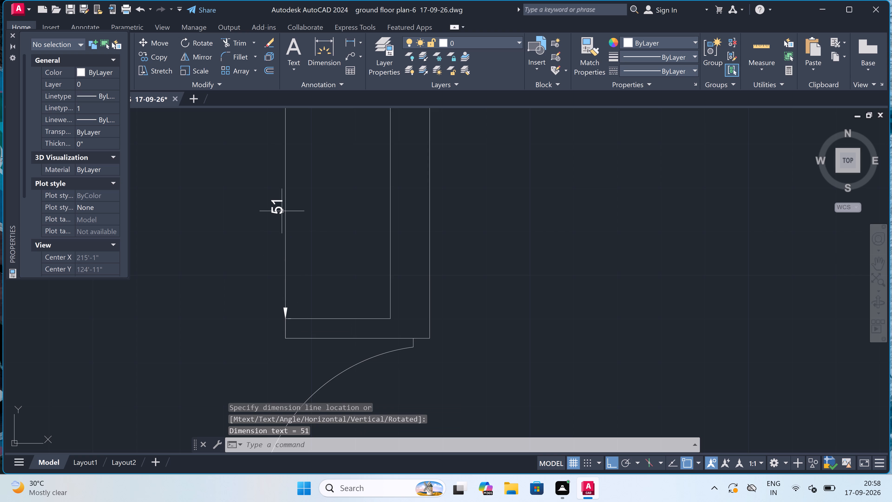
# Replace the text of the vertical dimension across the rear left bedroom's wall recess with 5'.
pyautogui.scroll(1, 281, 203)
pyautogui.tripleClick(268, 221)
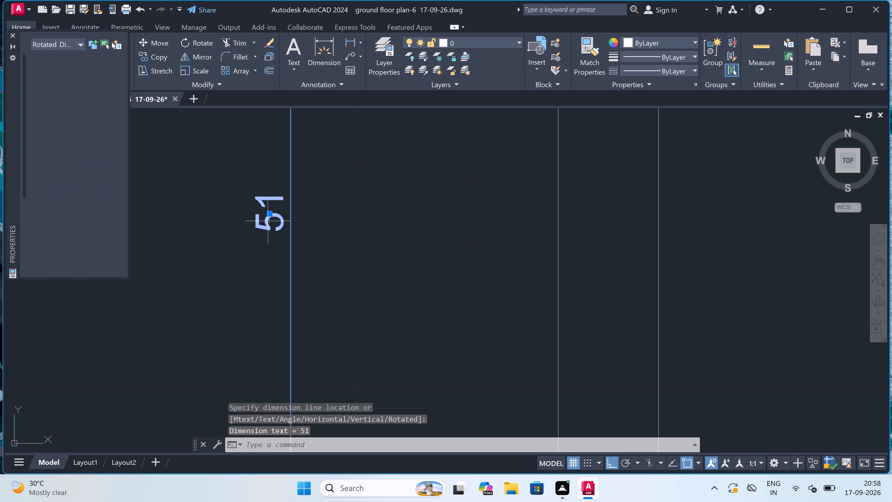
pyautogui.click(268, 221)
pyautogui.click(268, 221)
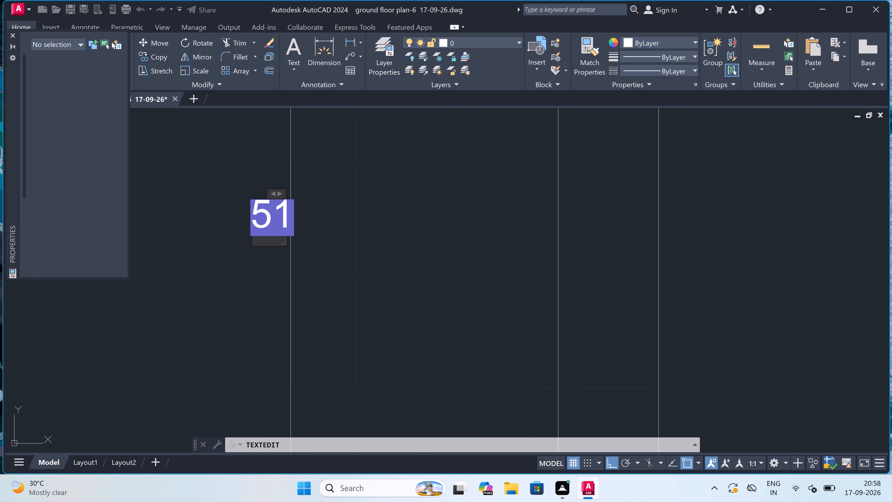
pyautogui.press('BackSpace')
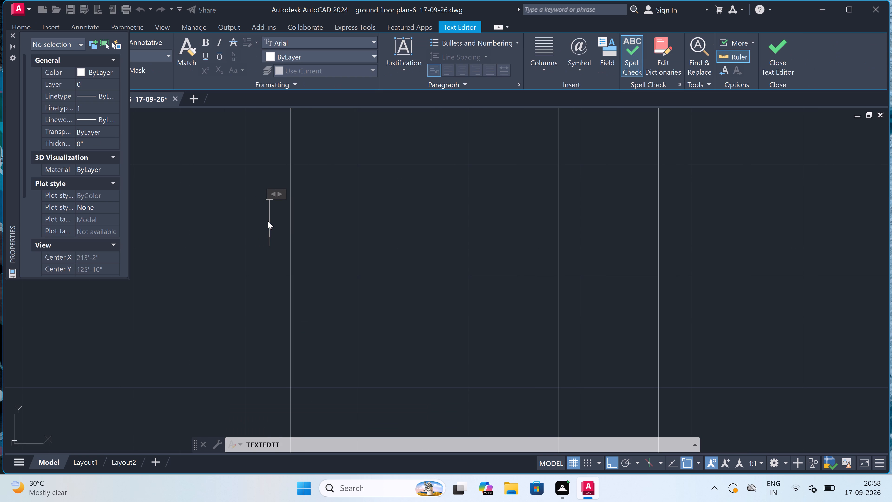
pyautogui.write("5'")
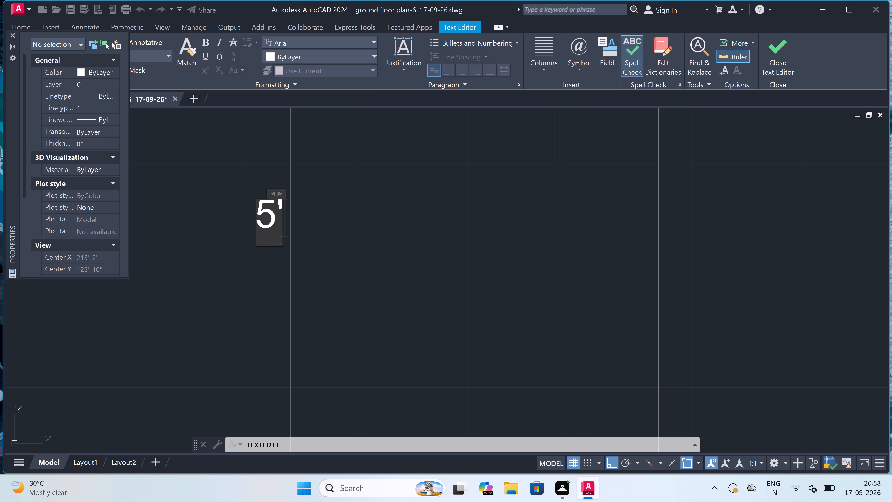
pyautogui.click(312, 232)
pyautogui.press('Escape')
# Add a horizontal linear dimension across the wall recess, along the inner face of the short stub wall above the door.
pyautogui.scroll(-3, 309, 231)
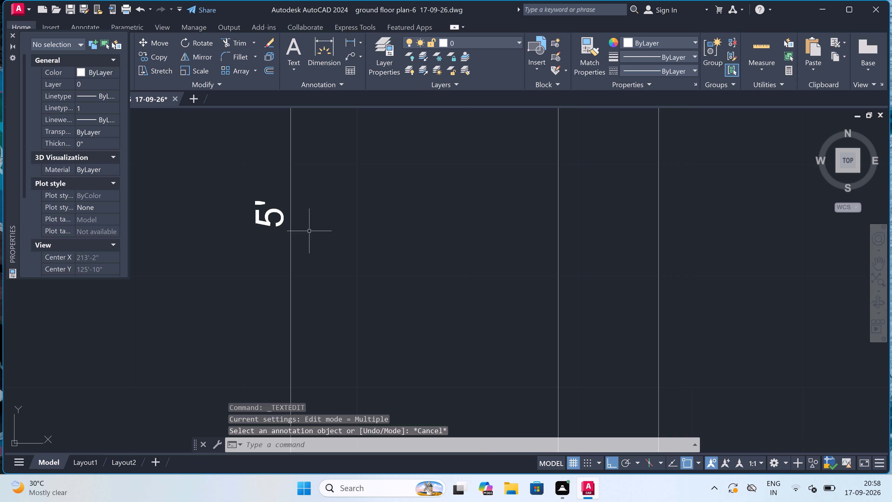
pyautogui.scroll(-2, 309, 231)
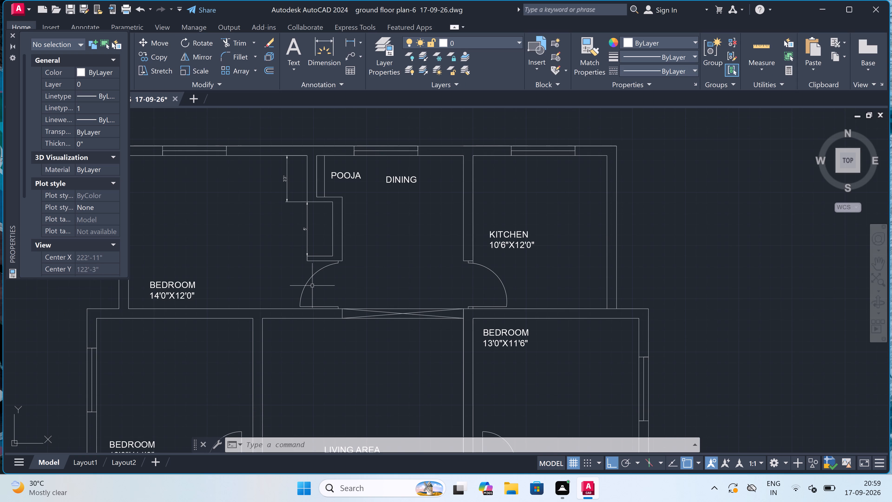
pyautogui.scroll(2, 307, 282)
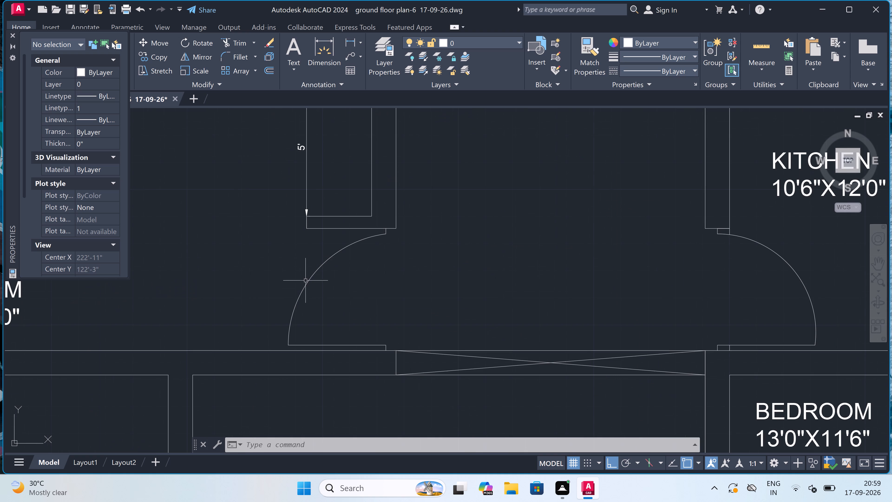
pyautogui.doubleClick(347, 43)
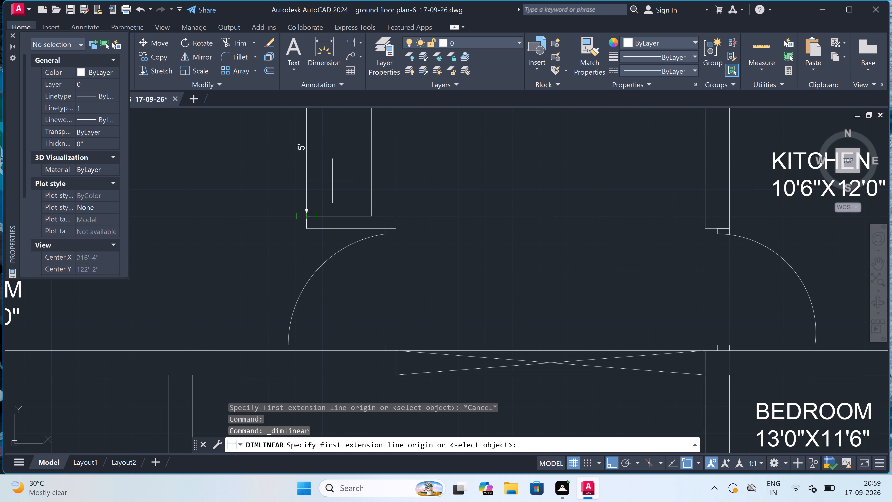
pyautogui.scroll(1, 332, 181)
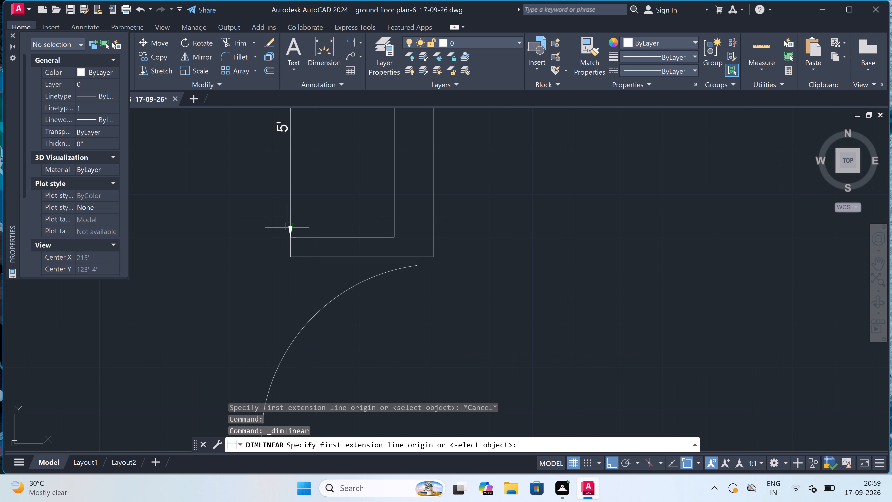
pyautogui.click(289, 238)
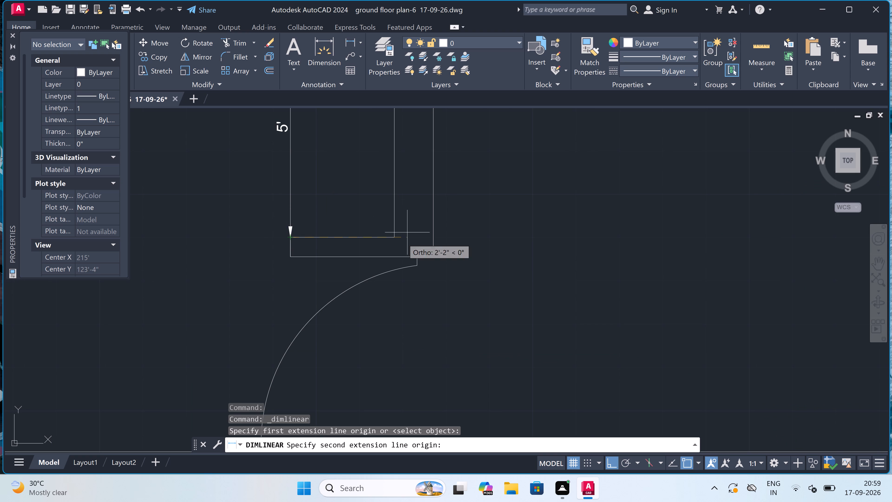
pyautogui.doubleClick(392, 238)
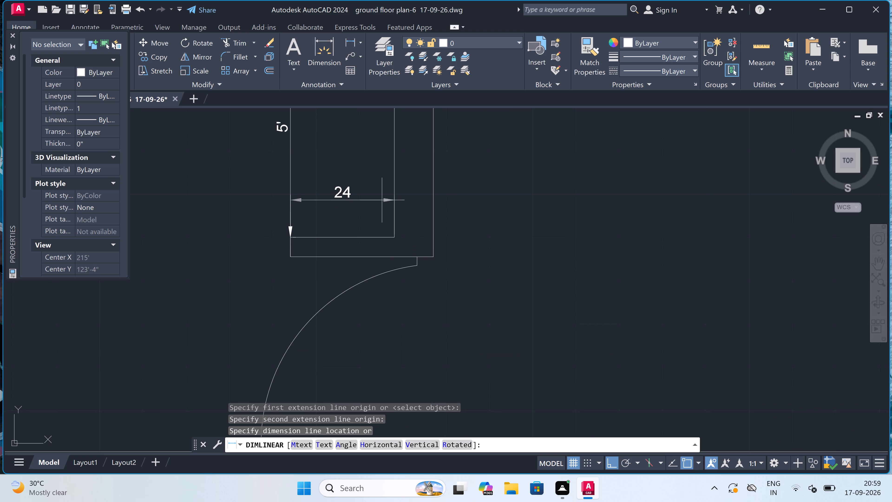
pyautogui.click(382, 199)
# Replace the text of the recess's horizontal dimension with 2'.
pyautogui.scroll(2, 346, 189)
pyautogui.tripleClick(345, 189)
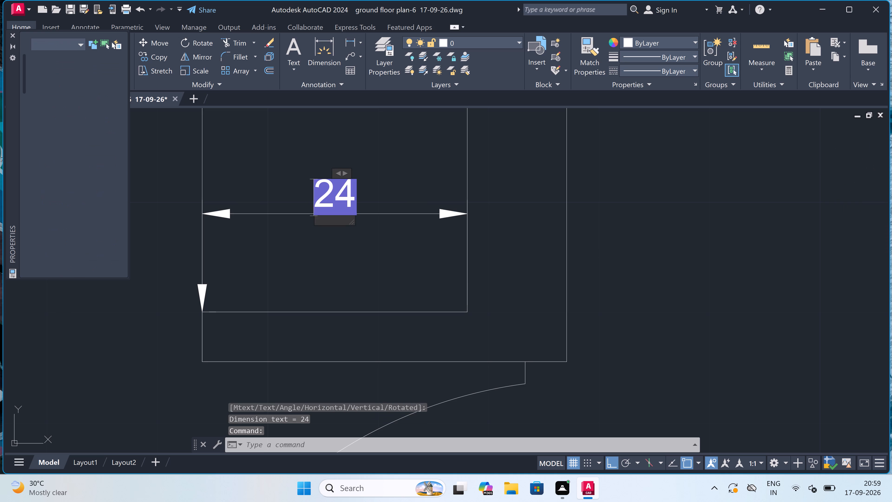
pyautogui.click(344, 191)
pyautogui.press('BackSpace')
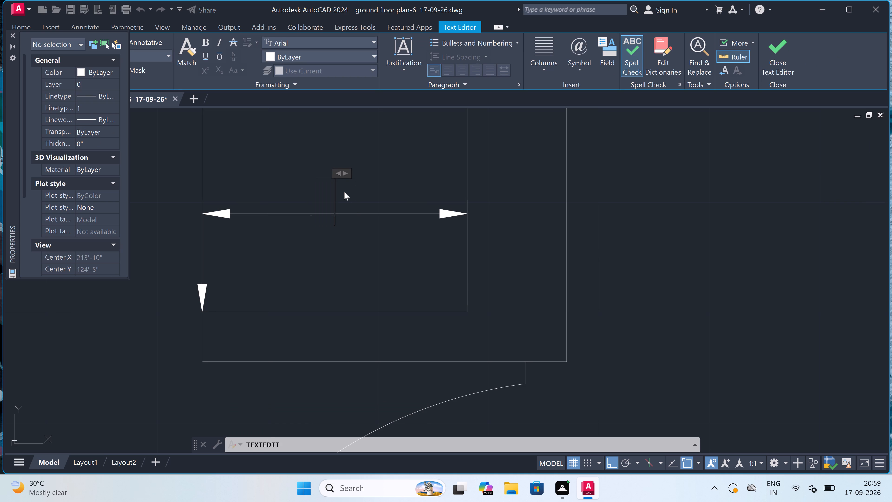
pyautogui.write("2'")
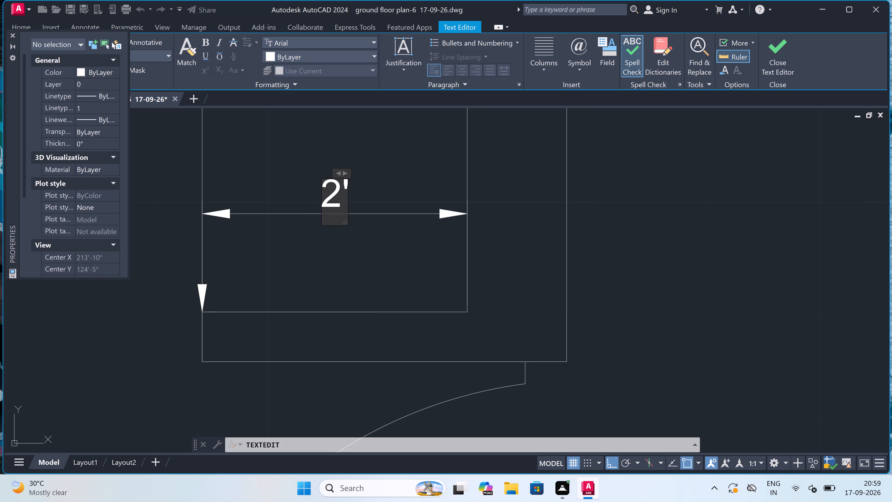
pyautogui.click(322, 241)
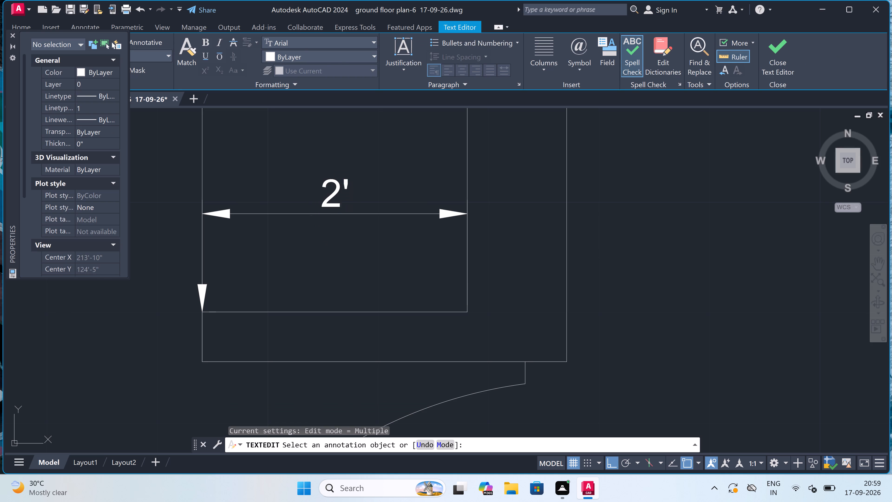
pyautogui.scroll(-6, 321, 240)
pyautogui.scroll(1, 320, 239)
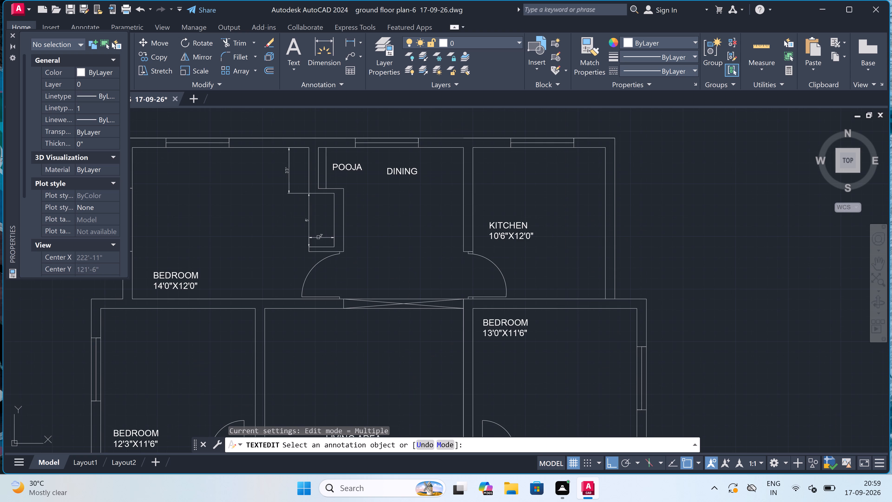
pyautogui.scroll(-4, 318, 237)
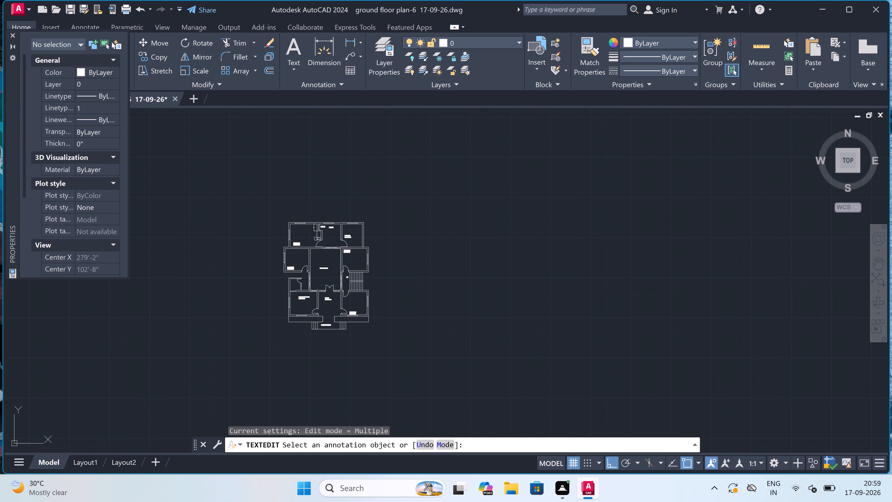
pyautogui.scroll(3, 307, 272)
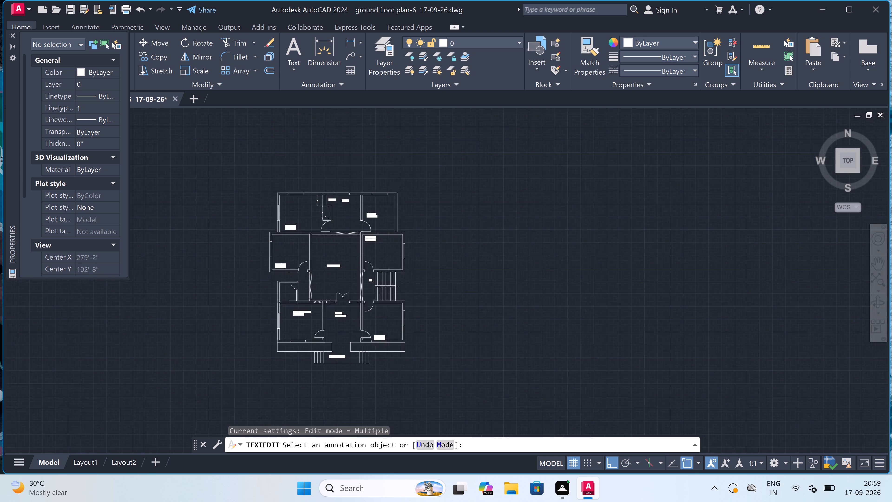
pyautogui.press('Escape')
# Add a vertical linear dimension across the passage between the 12'3"X11'6" bedroom's lower wall and the small room's upper wall.
pyautogui.scroll(2, 214, 283)
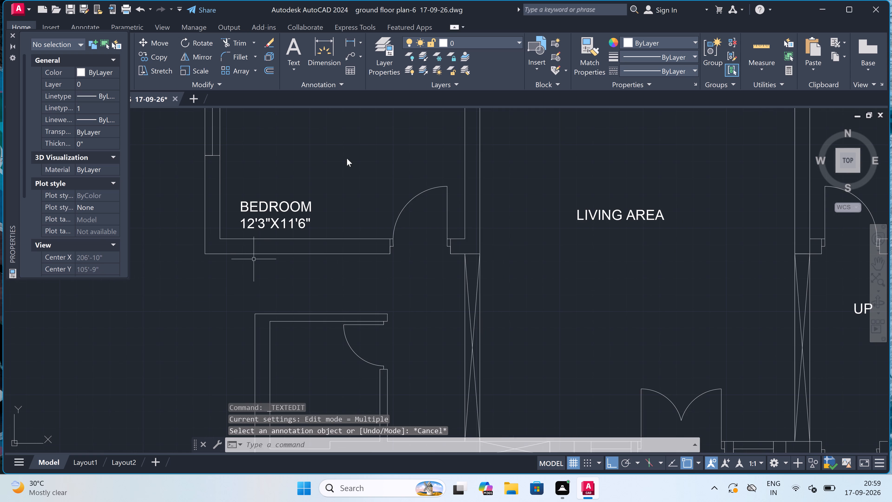
pyautogui.click(349, 38)
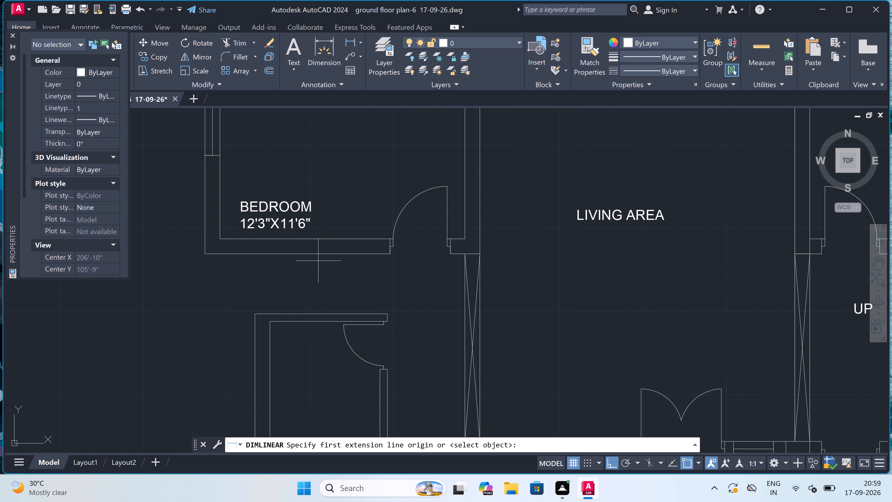
pyautogui.moveTo(321, 251); pyautogui.dragTo(321, 255)
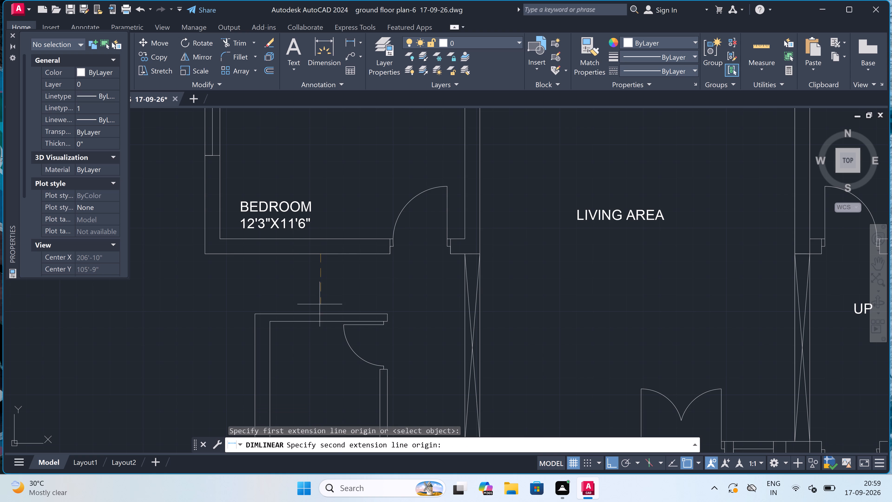
pyautogui.click(319, 312)
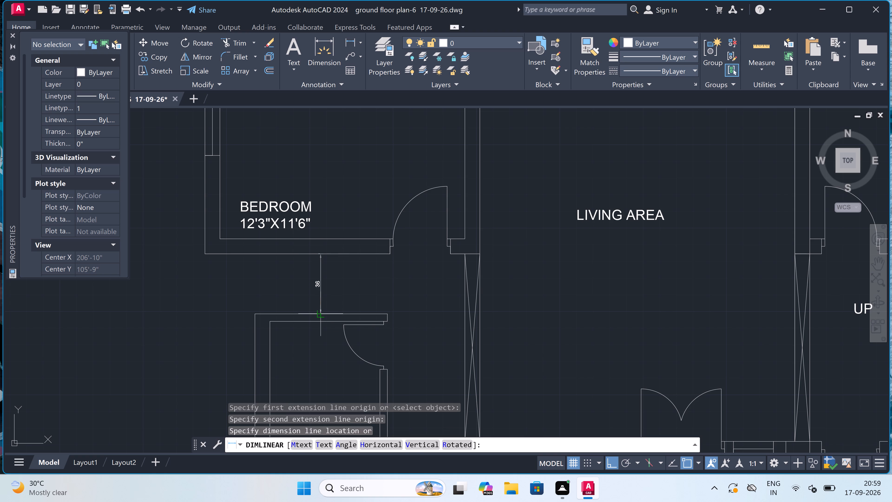
pyautogui.click(332, 305)
# Replace the text of the passage's vertical dimension with 3'.
pyautogui.scroll(3, 326, 291)
pyautogui.tripleClick(338, 271)
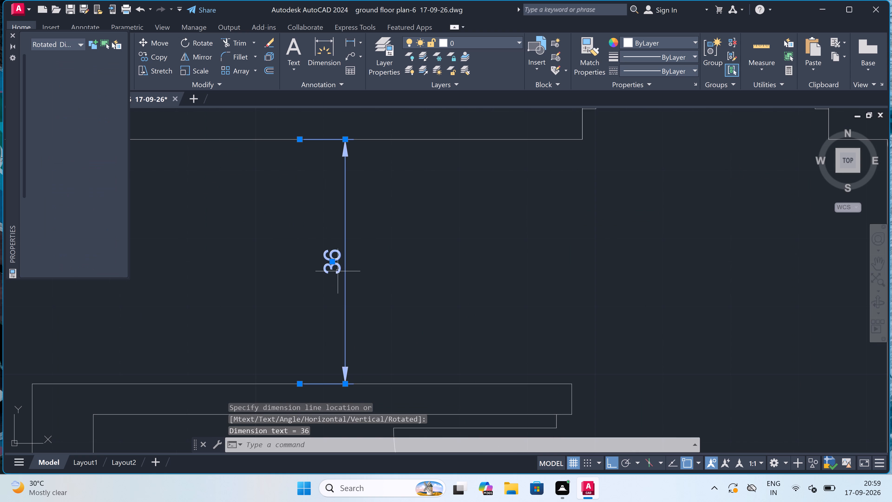
pyautogui.tripleClick(337, 272)
pyautogui.click(337, 272)
pyautogui.click(337, 272)
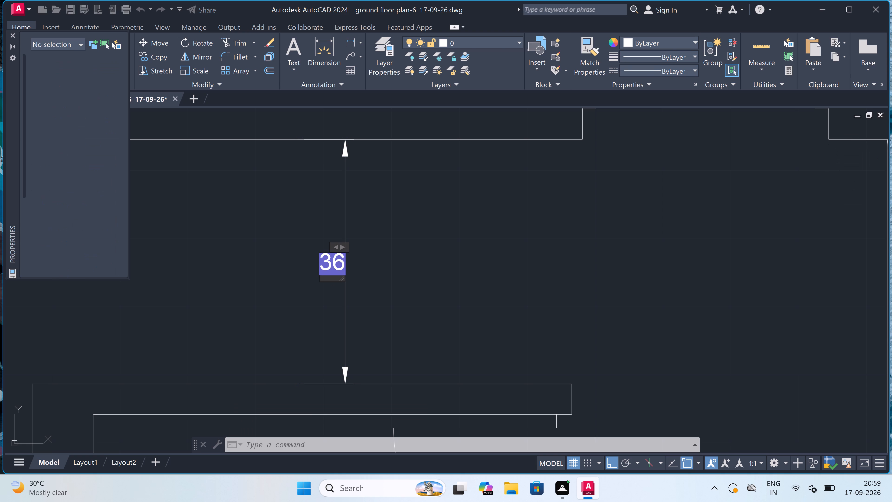
pyautogui.click(332, 267)
pyautogui.press('BackSpace')
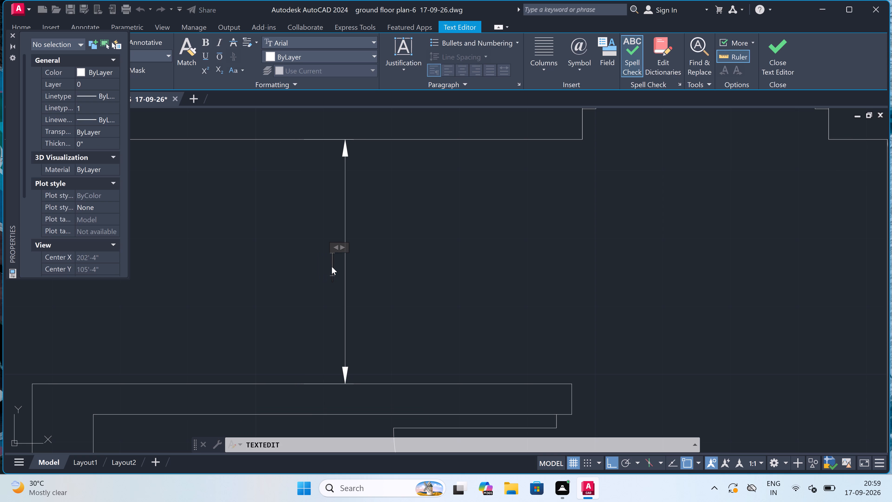
pyautogui.write("3'")
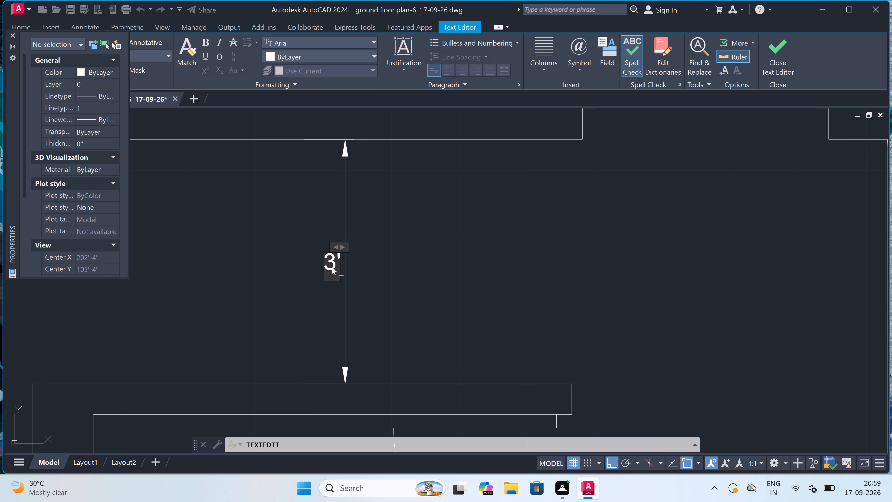
pyautogui.click(372, 268)
pyautogui.press('Escape')
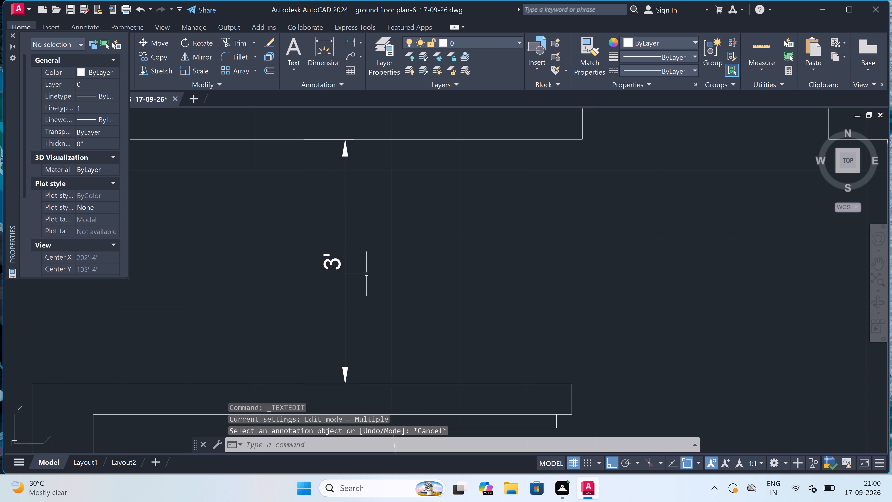
# Draw the passage door's frame and leaf from the small room's upper wall: a 2" line upward, then 2' and 1' lines horizontally.
pyautogui.scroll(-4, 366, 275)
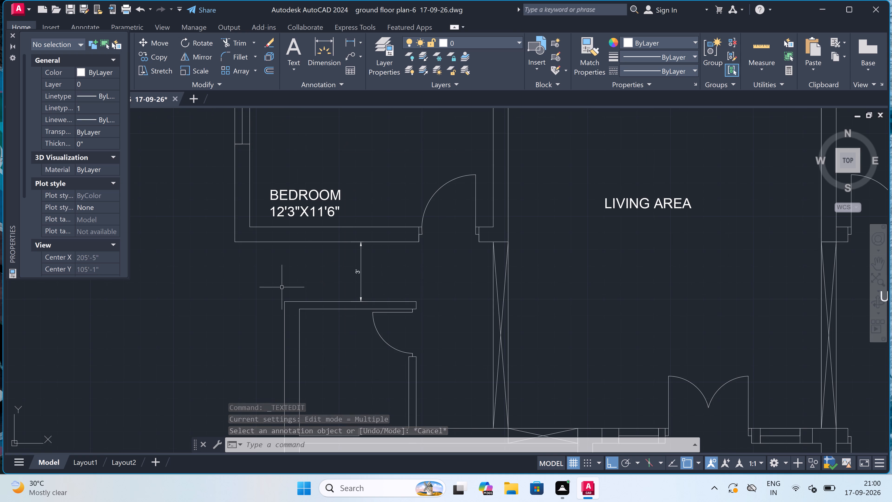
pyautogui.scroll(1, 282, 287)
pyautogui.write('L')
pyautogui.press('space')
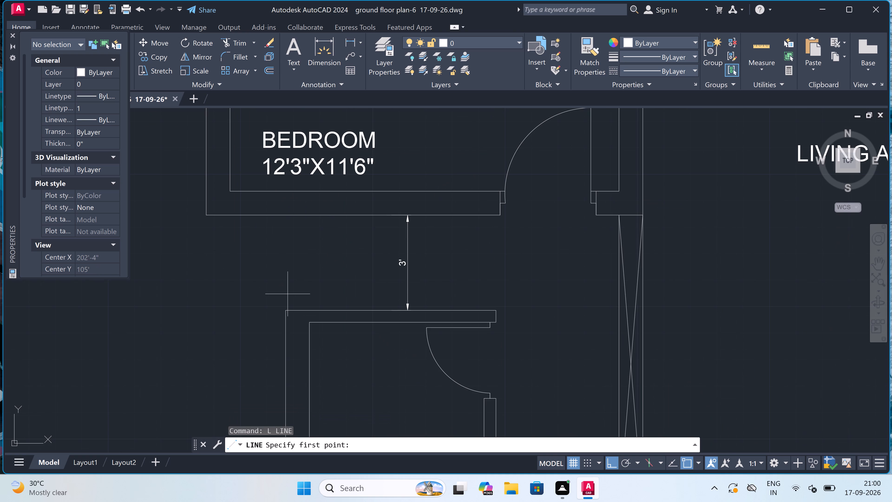
pyautogui.click(299, 310)
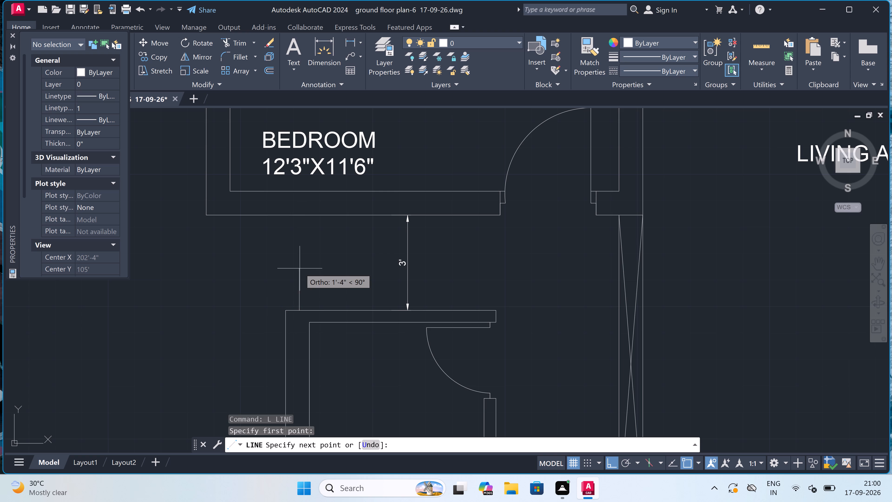
pyautogui.press('2')
pyautogui.write('"')
pyautogui.press('space')
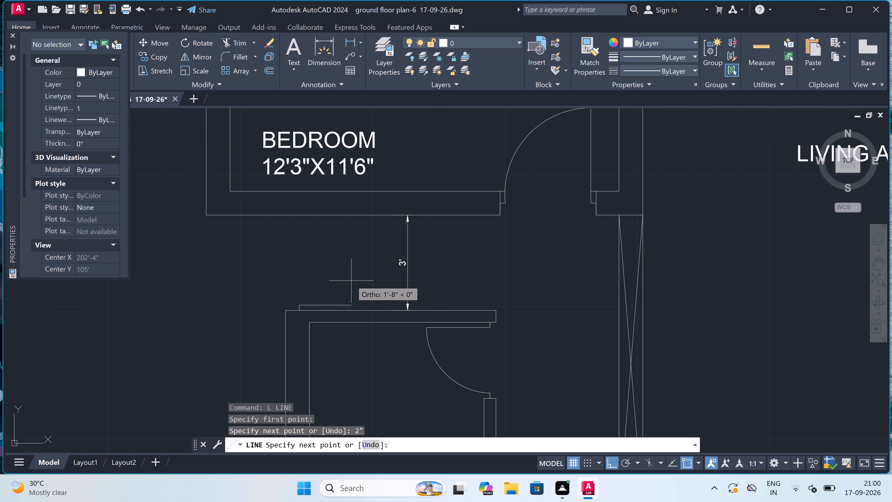
pyautogui.write("2'")
pyautogui.press('space')
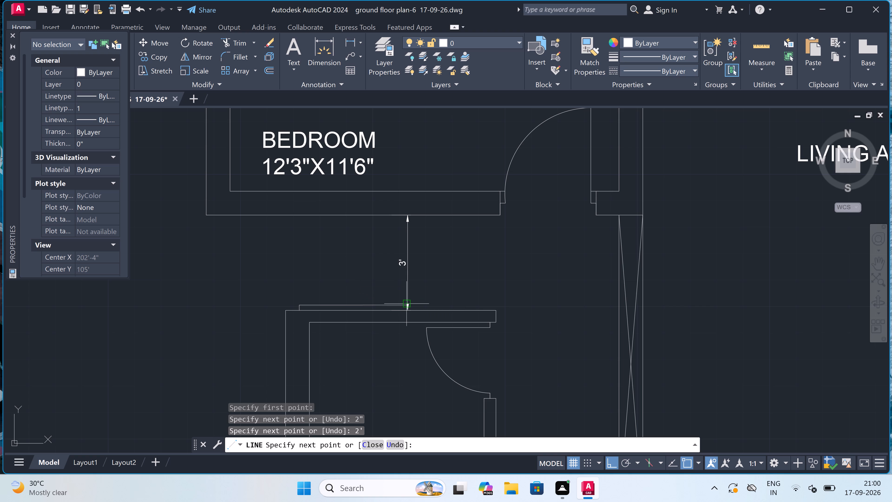
pyautogui.write("1'")
pyautogui.press('space')
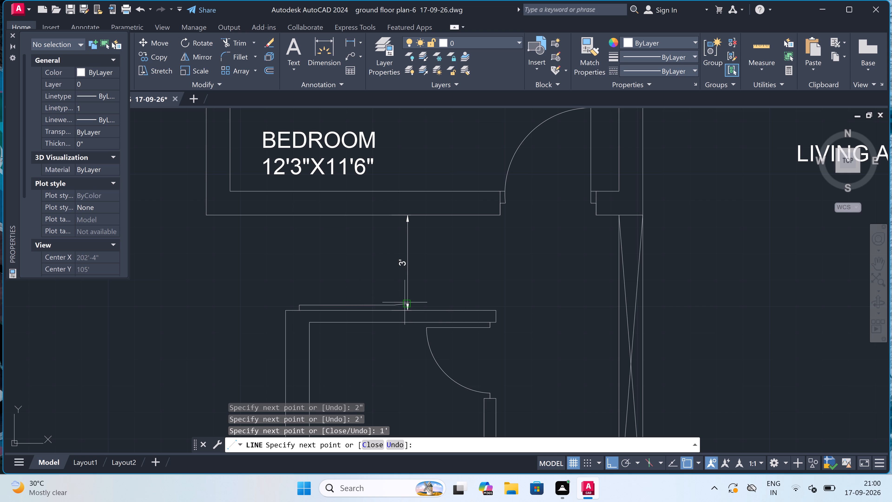
pyautogui.press('Escape')
# Draw a 2" line downward from the 12'3"X11'6" bedroom's lower wall, aligned with the passage door's frame.
pyautogui.press('space')
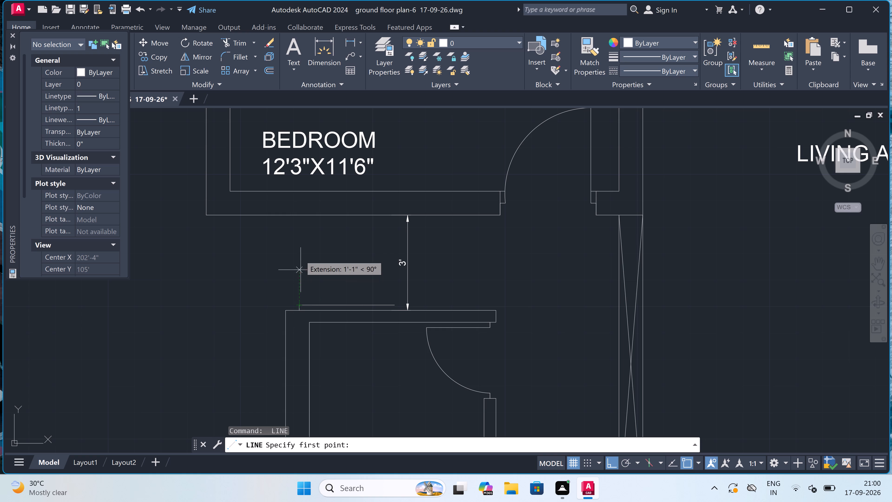
pyautogui.click(301, 218)
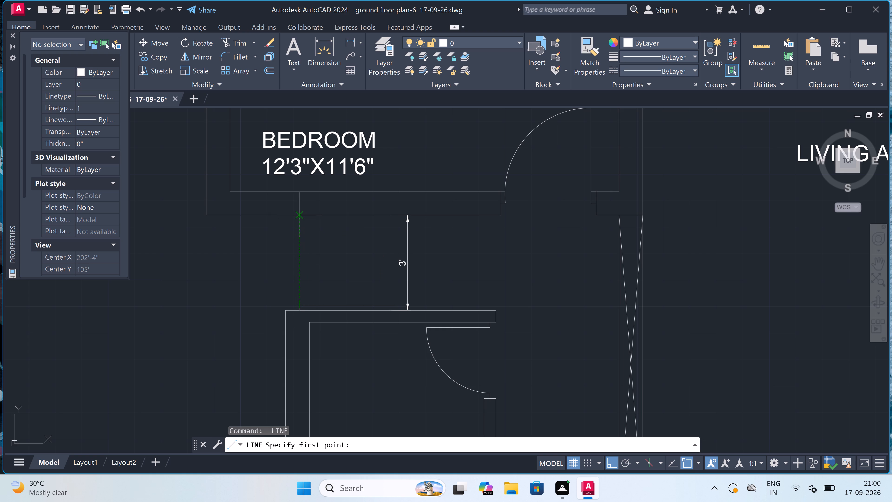
pyautogui.write('2"')
pyautogui.press('space')
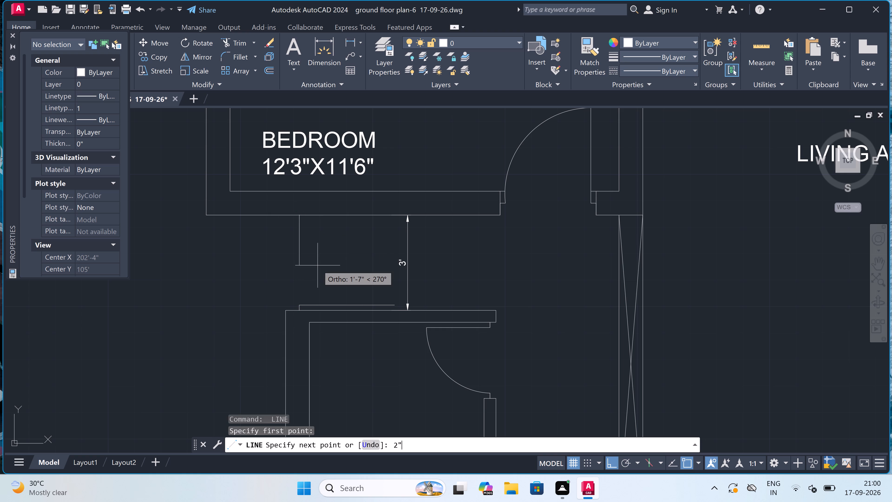
pyautogui.press('Escape')
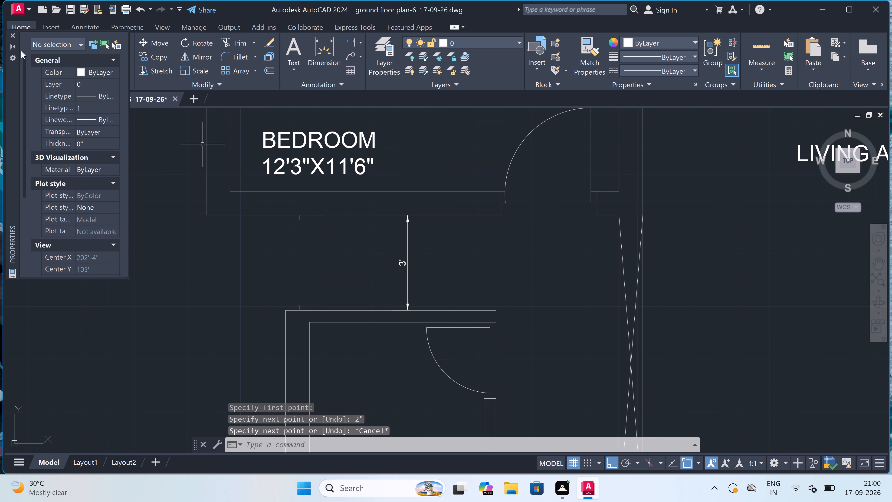
# Close the properties palette and draw the passage door's swing as a start-end-direction arc from the 2" bedroom-wall stub to the leaf's free end.
pyautogui.click(13, 32)
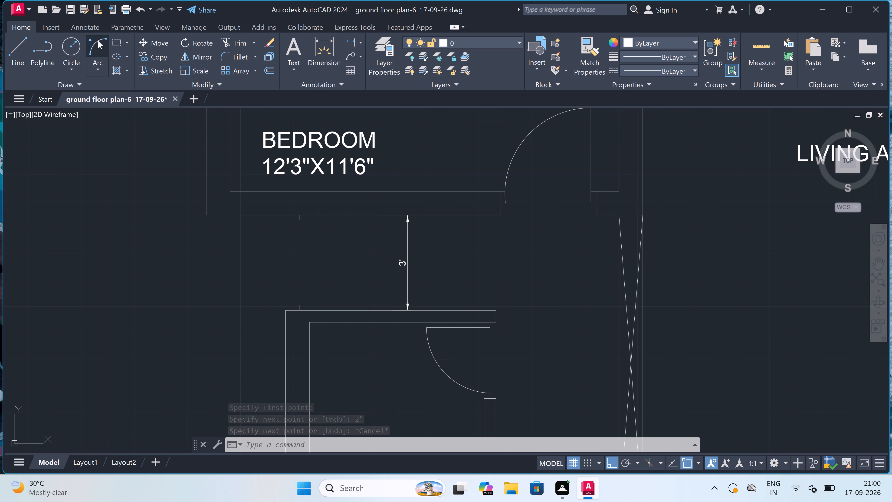
pyautogui.click(97, 41)
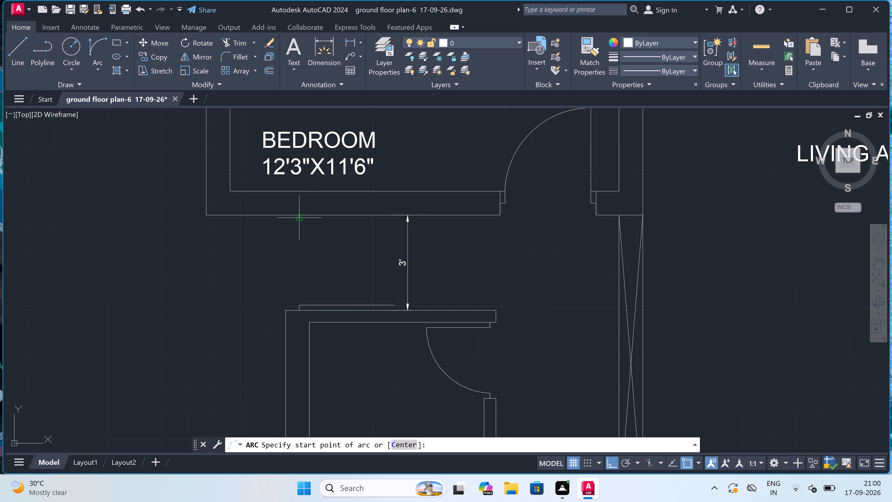
pyautogui.click(300, 221)
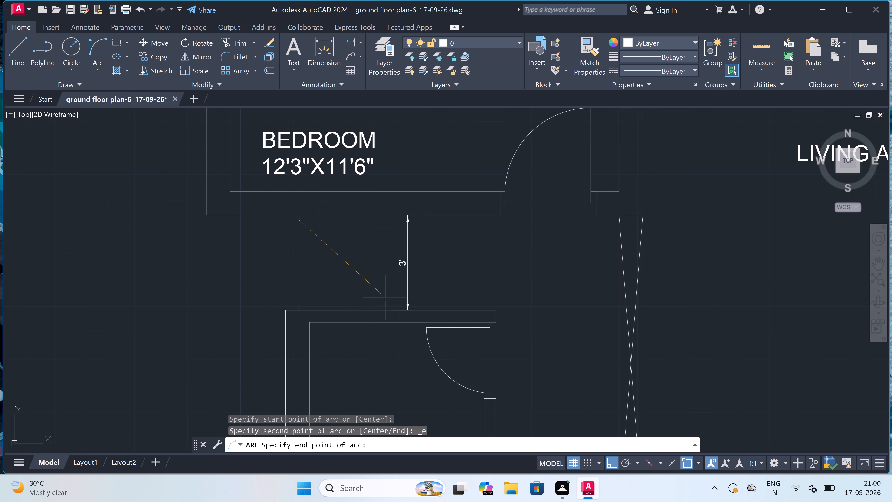
pyautogui.scroll(1, 390, 303)
pyautogui.click(393, 306)
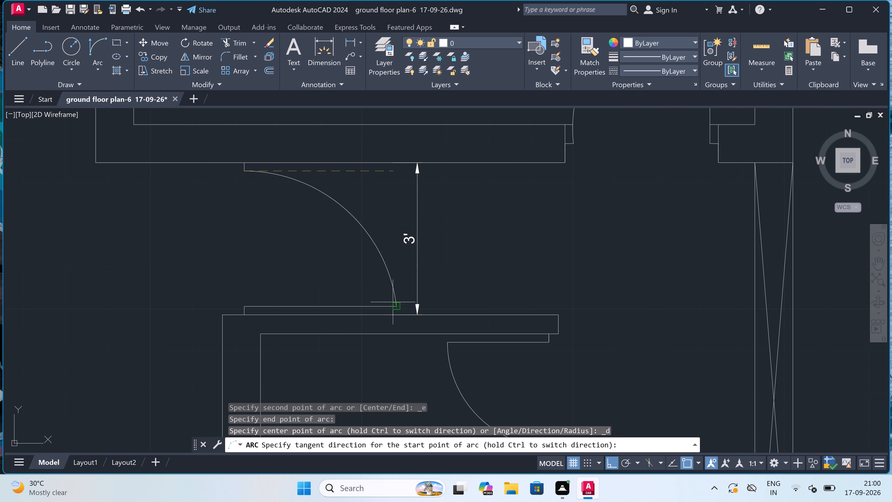
pyautogui.click(354, 251)
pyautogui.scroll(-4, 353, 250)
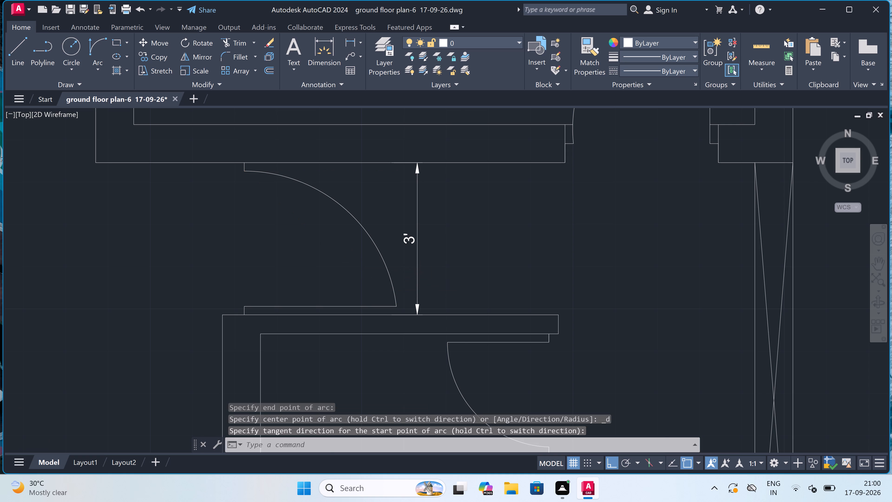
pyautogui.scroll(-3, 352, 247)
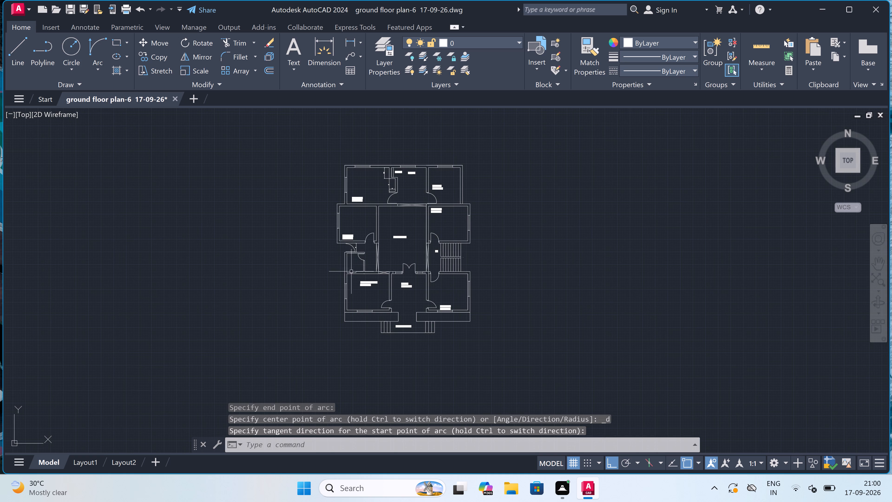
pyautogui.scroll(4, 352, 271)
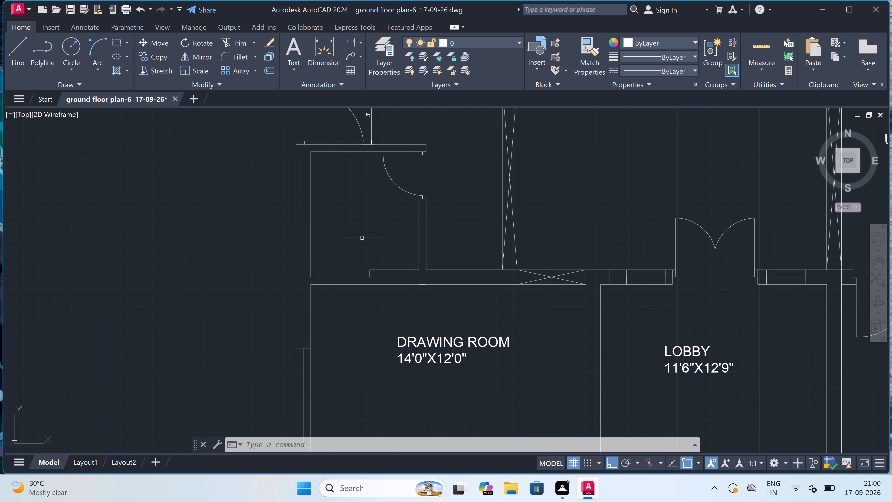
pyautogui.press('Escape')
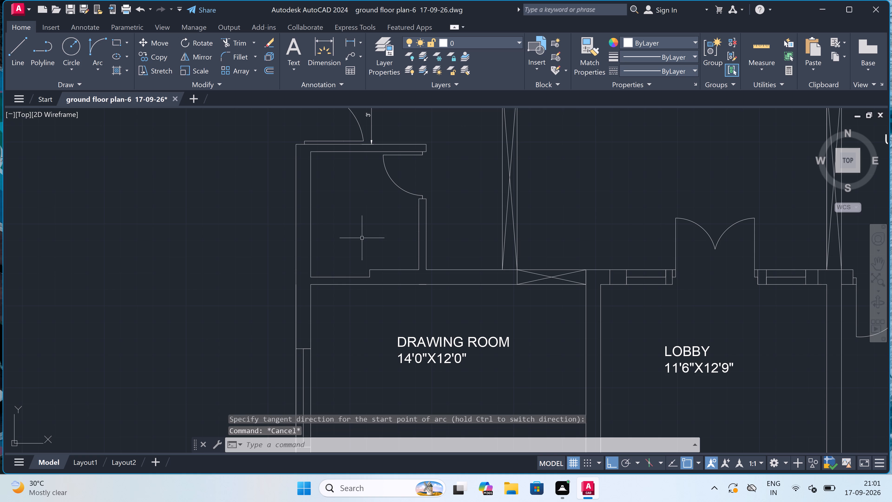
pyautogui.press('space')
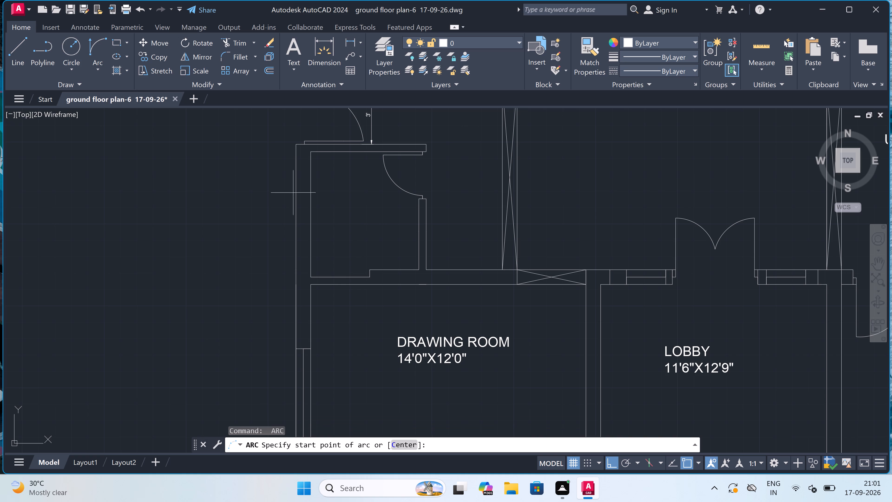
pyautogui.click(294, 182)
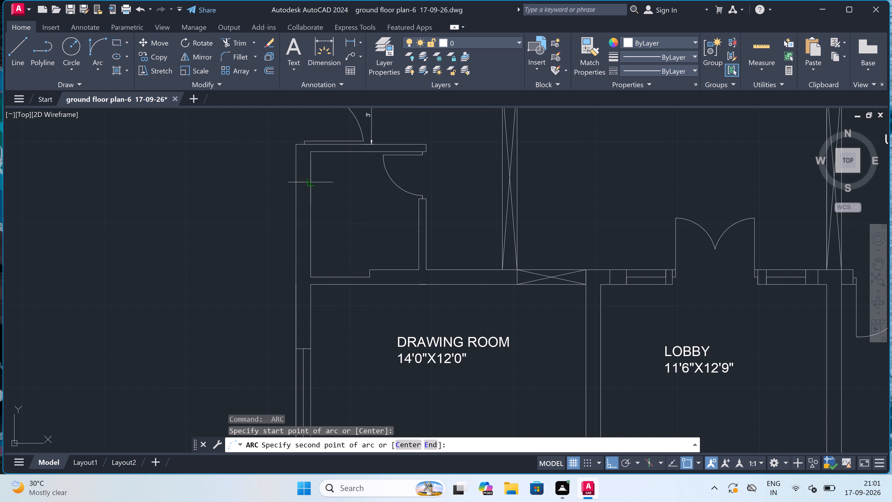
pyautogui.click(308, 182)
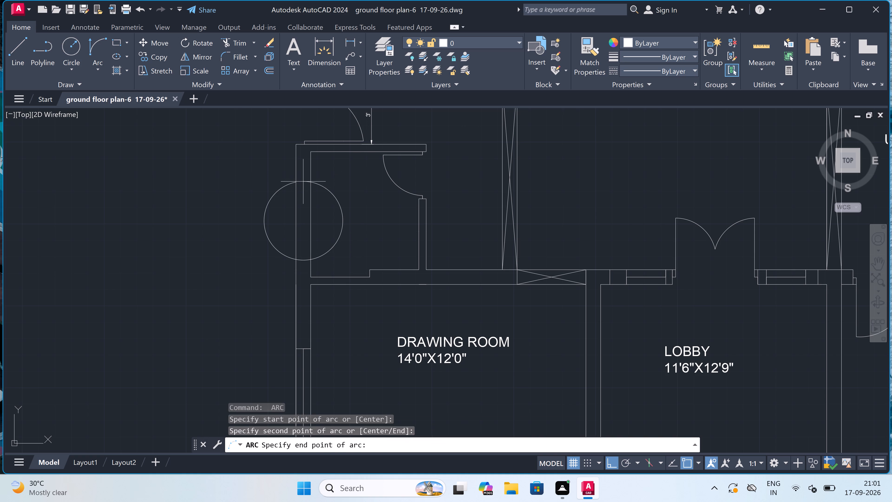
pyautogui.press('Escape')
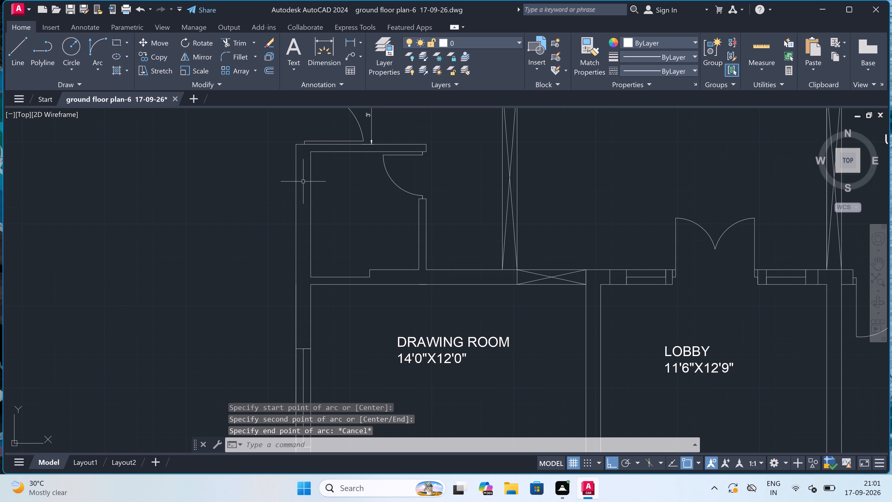
# Draw a 2' window in the small room's outer wall, with a line across the wall at each end and a centre line between them.
pyautogui.press('l')
pyautogui.press('space')
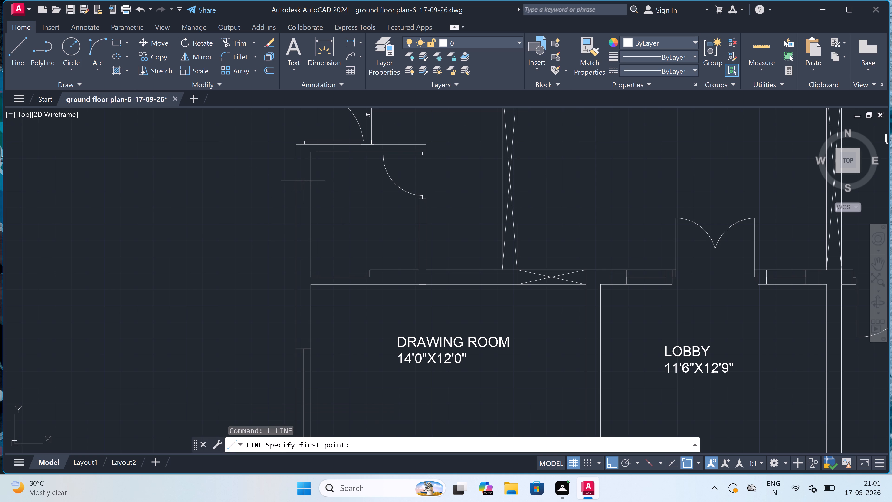
pyautogui.doubleClick(296, 182)
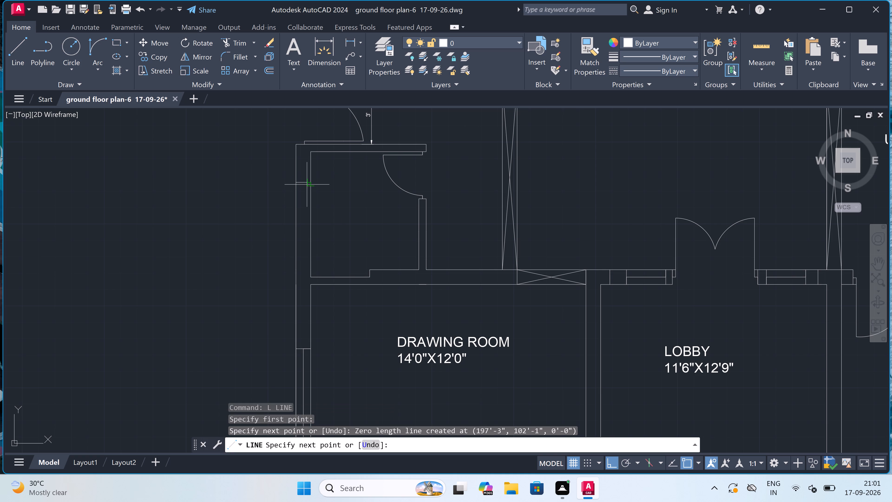
pyautogui.click(307, 184)
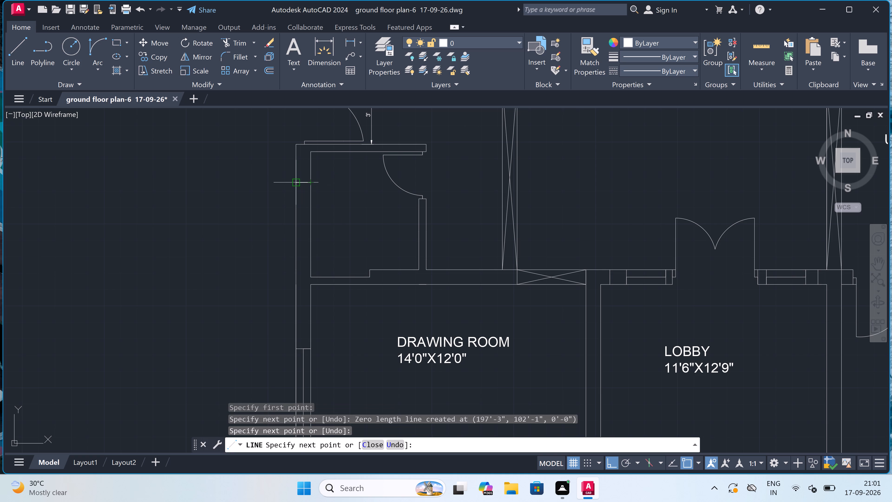
pyautogui.click(303, 183)
pyautogui.moveTo(303, 183); pyautogui.dragTo(303, 186)
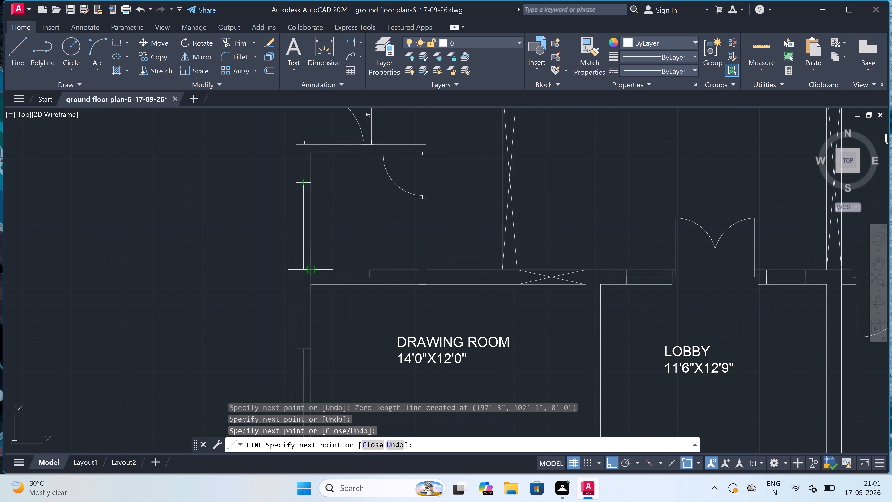
pyautogui.write("2'")
pyautogui.press('space')
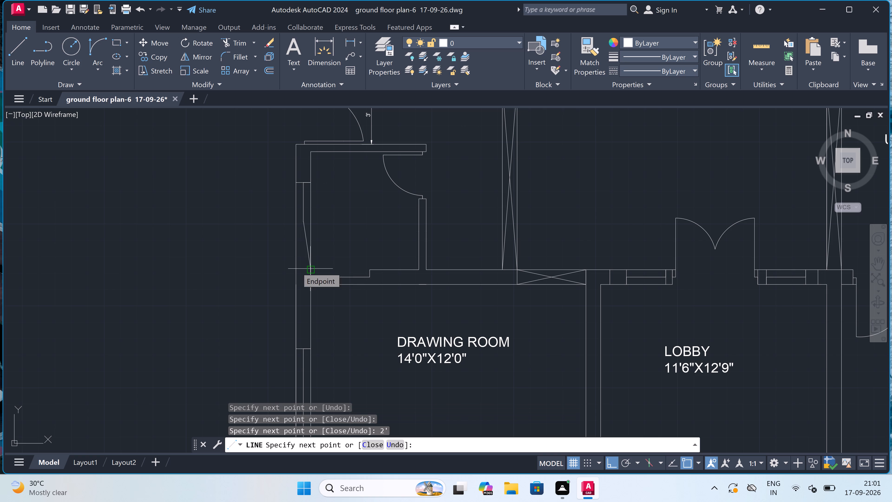
pyautogui.click(294, 223)
pyautogui.click(312, 220)
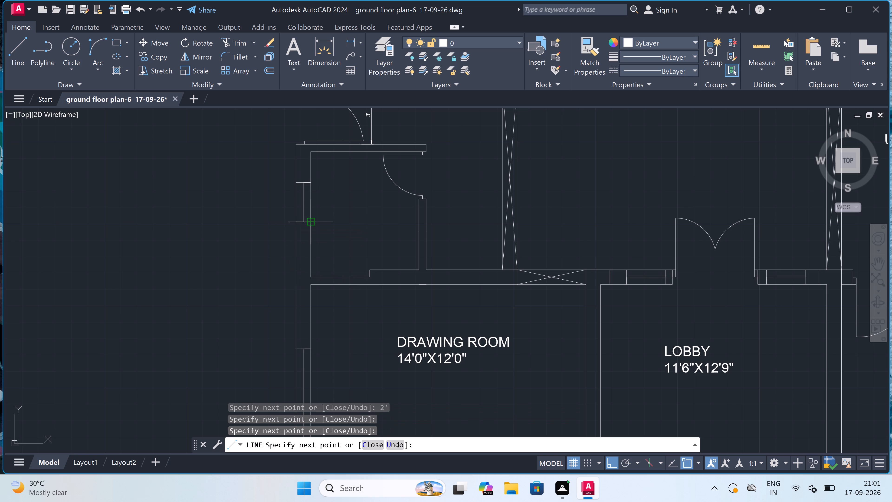
pyautogui.press('Escape')
# Review the whole floor plan, checking the rooms, their labels and the door and window openings.
pyautogui.scroll(-2, 304, 220)
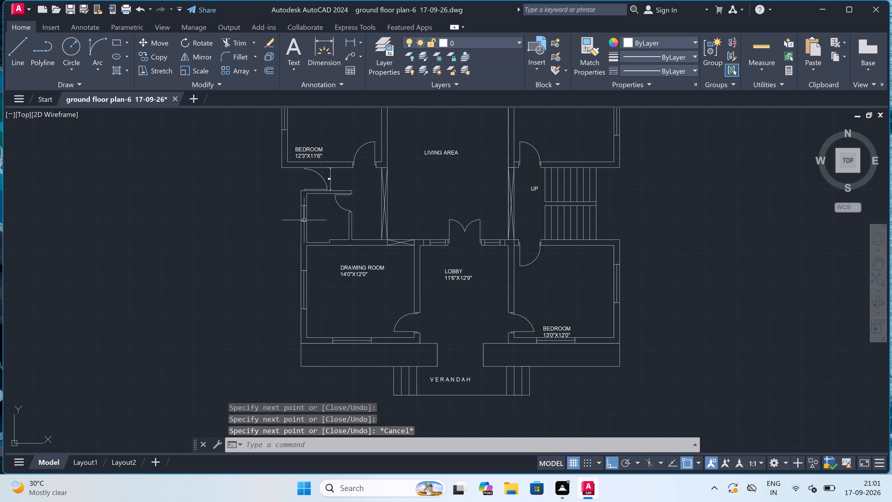
pyautogui.scroll(-1, 304, 220)
pyautogui.scroll(2, 311, 231)
pyautogui.scroll(-5, 311, 231)
pyautogui.scroll(5, 314, 197)
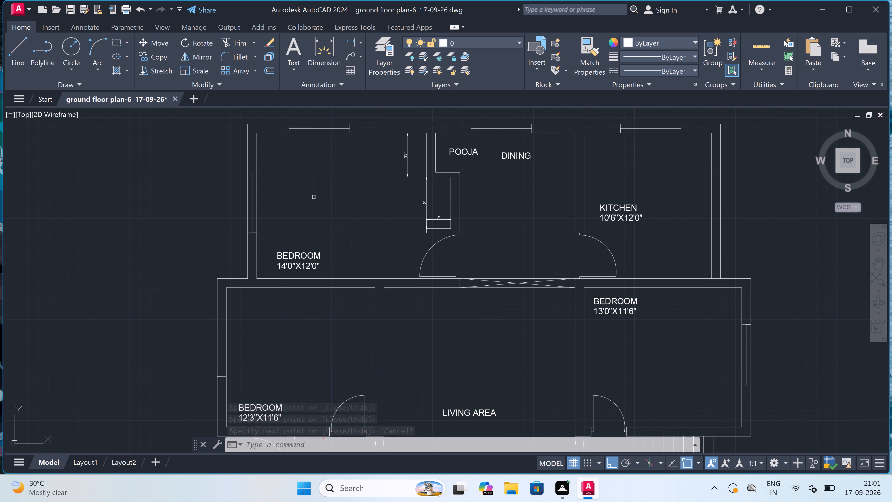
pyautogui.scroll(-4, 314, 197)
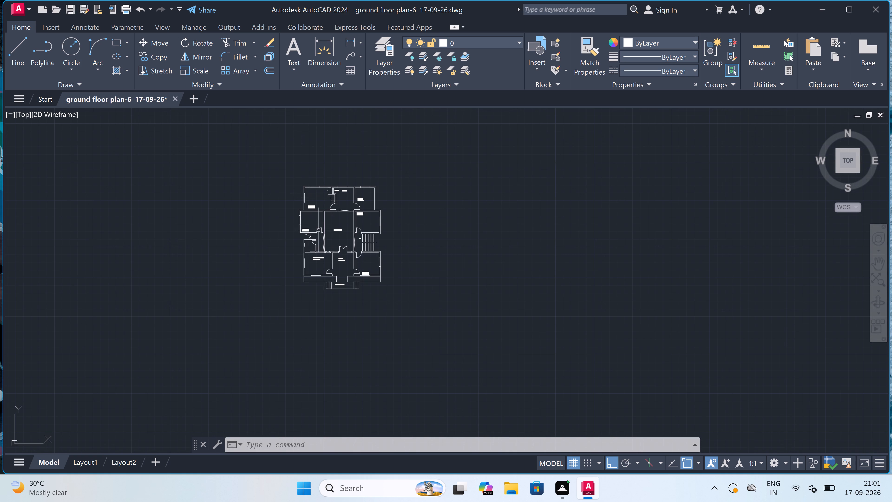
pyautogui.scroll(4, 318, 235)
pyautogui.scroll(-2, 318, 235)
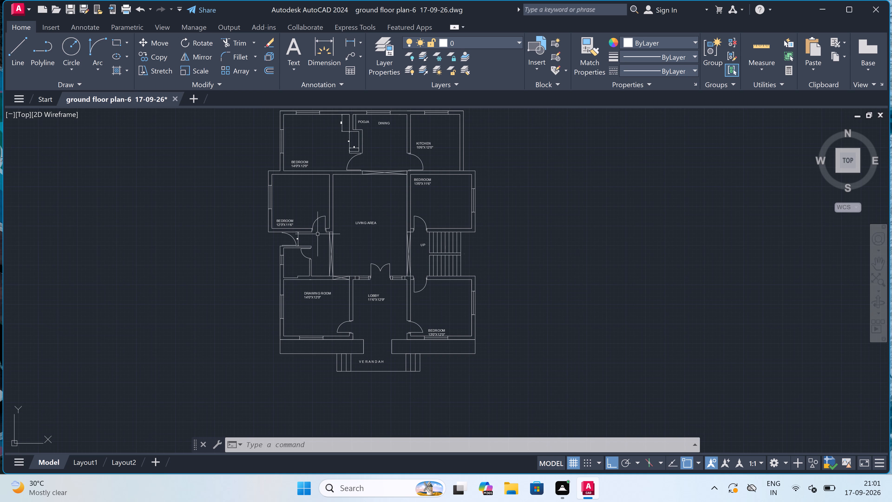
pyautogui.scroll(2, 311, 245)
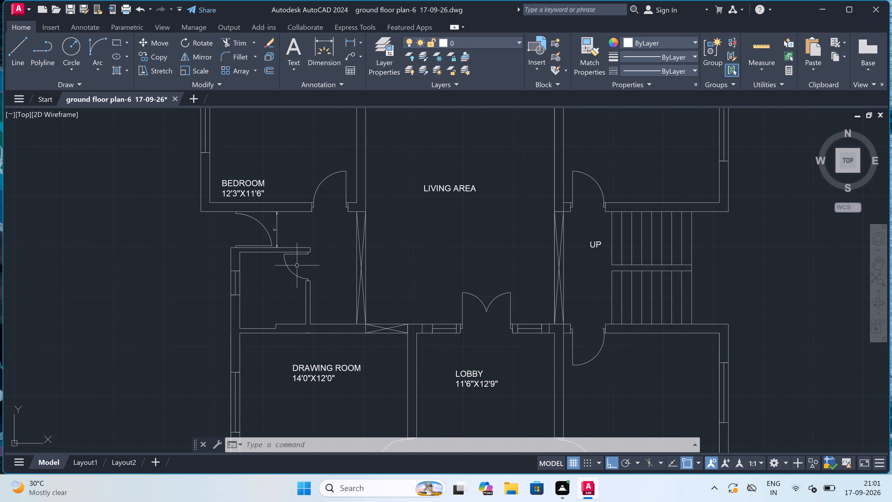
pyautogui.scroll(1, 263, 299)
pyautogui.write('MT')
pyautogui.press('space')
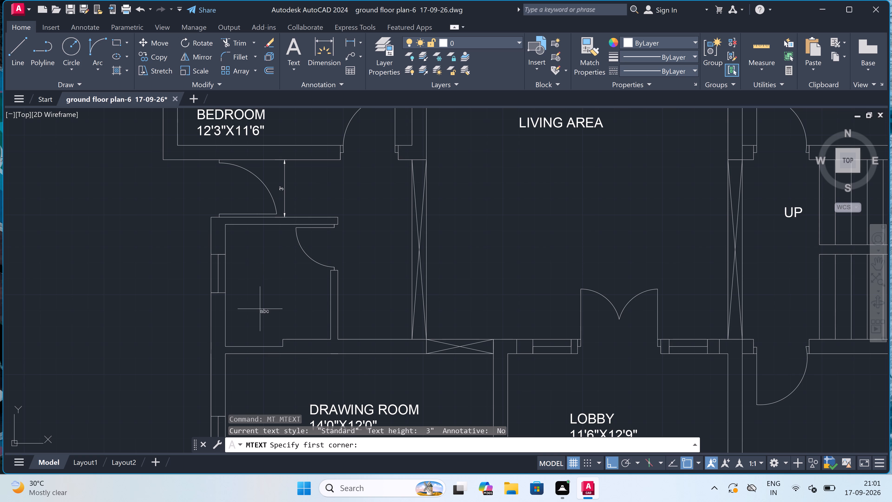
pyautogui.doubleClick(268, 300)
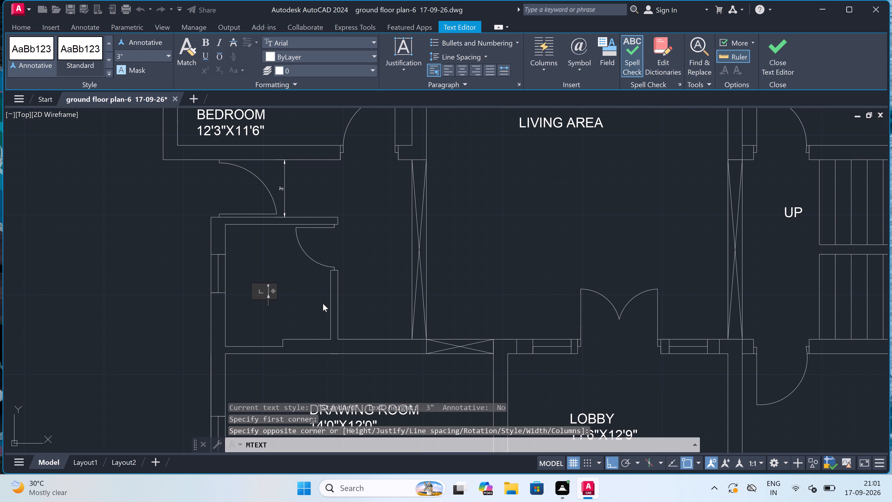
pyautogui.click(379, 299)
# Label the small room with the two-line multiline text TOILET and 5'6"X6'4.5".
pyautogui.press('space')
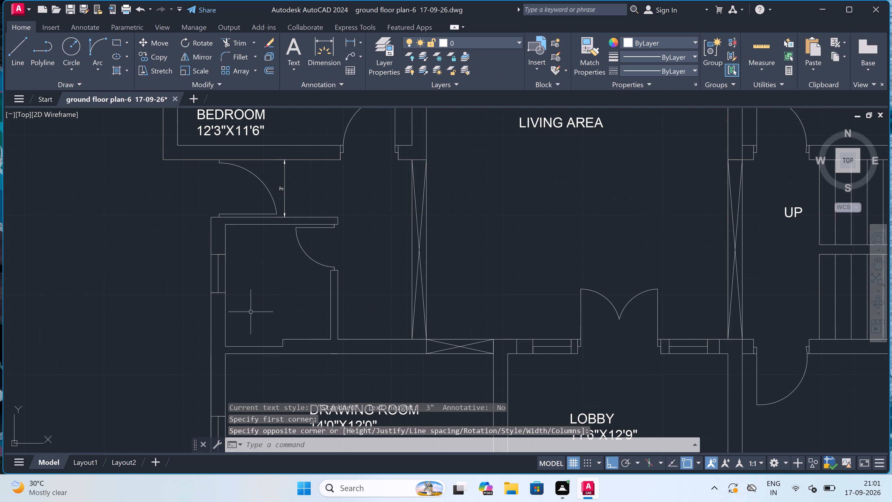
pyautogui.click(252, 302)
pyautogui.click(394, 291)
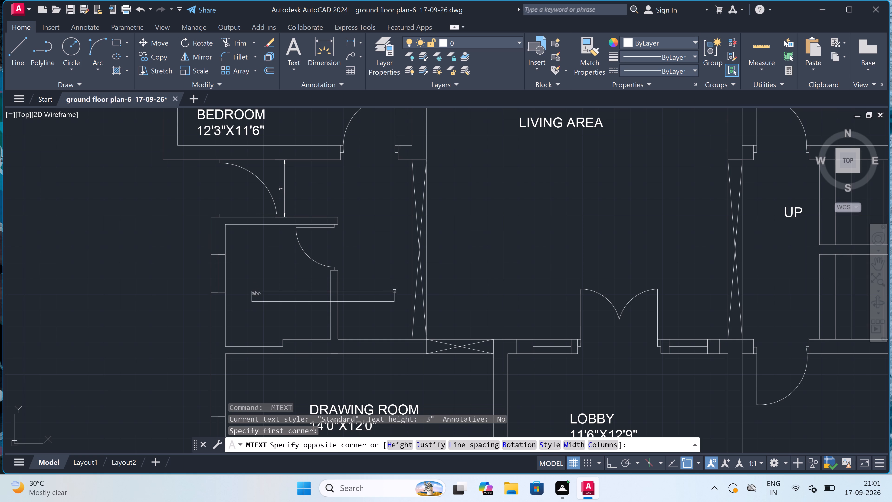
pyautogui.write('TOILE')
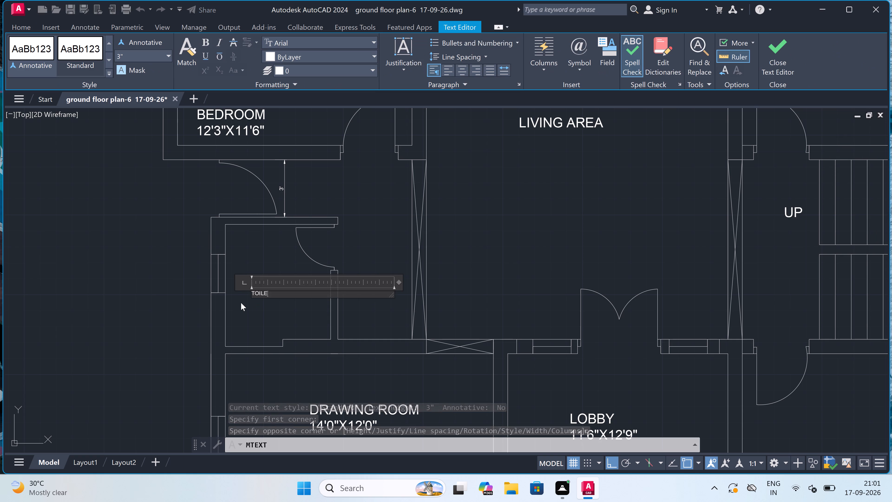
pyautogui.press('t')
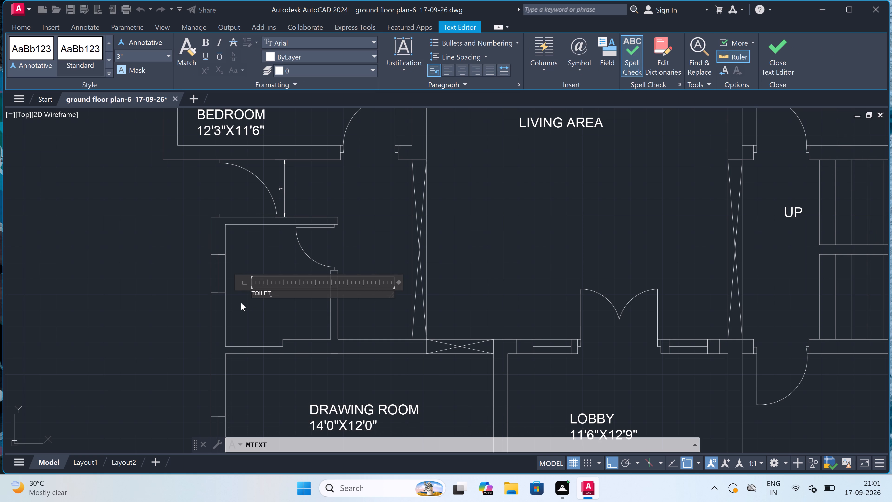
pyautogui.press('Return')
pyautogui.press('5')
pyautogui.press("'")
pyautogui.press('6')
pyautogui.write('"X')
pyautogui.write("6'")
pyautogui.write('4.5')
pyautogui.hotkey('shift', '"')
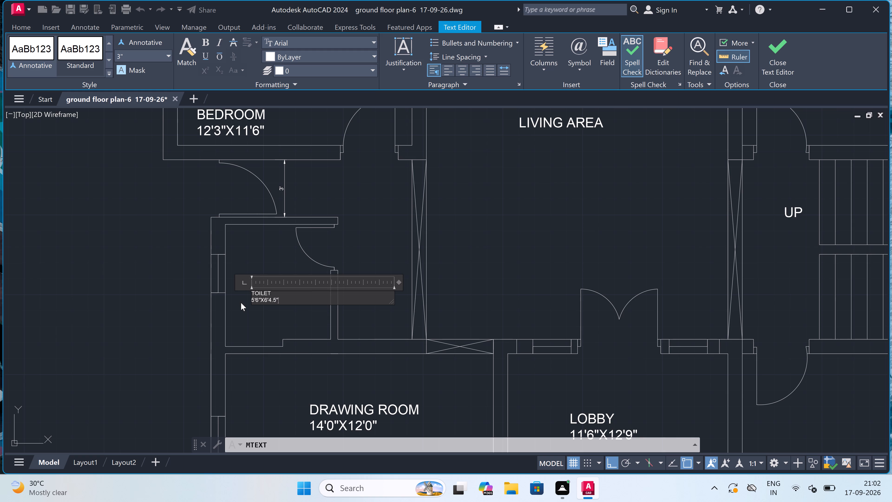
pyautogui.click(241, 313)
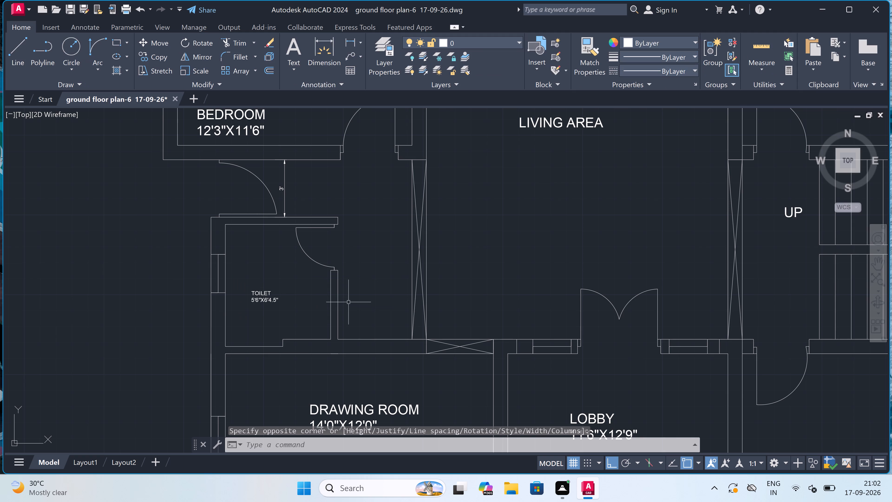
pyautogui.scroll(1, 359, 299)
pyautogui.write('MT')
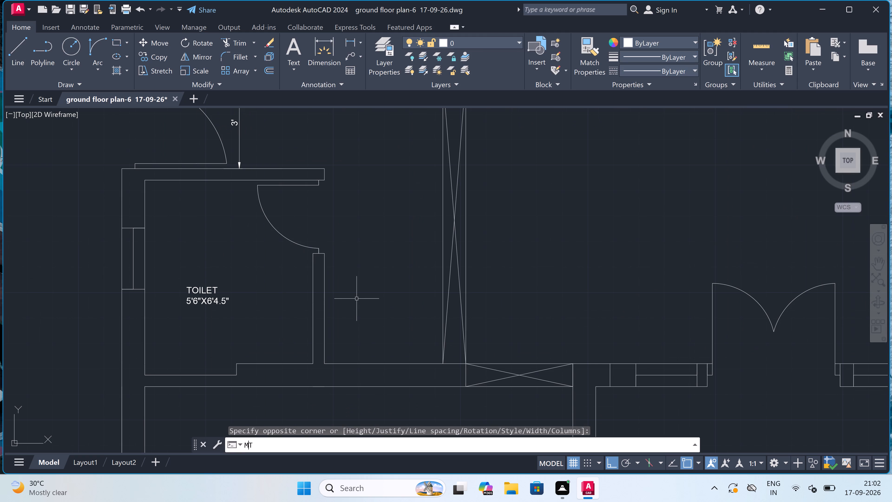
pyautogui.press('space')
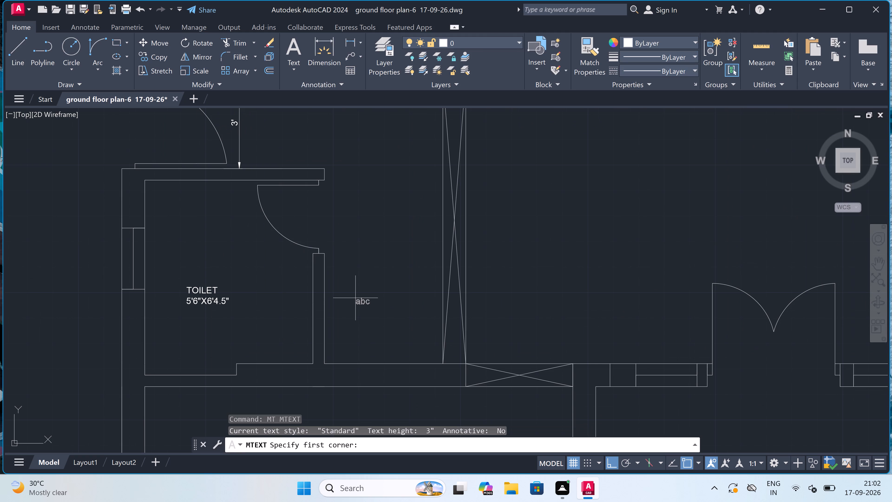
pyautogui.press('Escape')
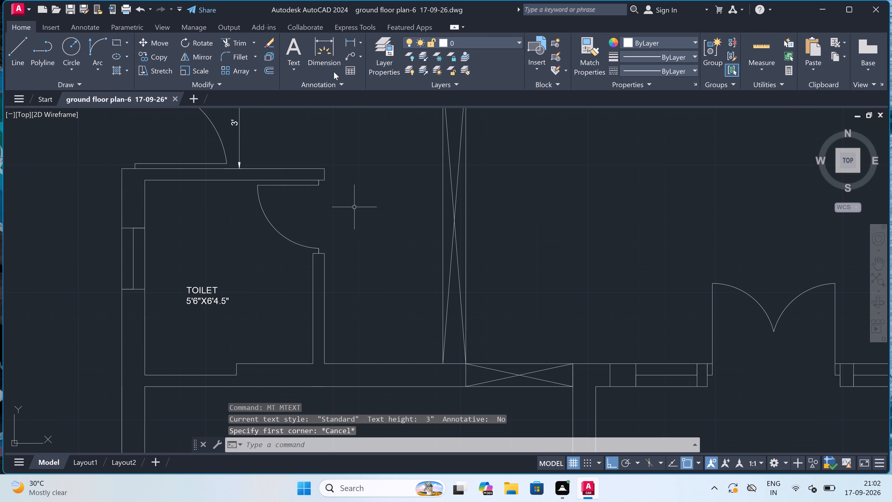
# Add a horizontal linear dimension across the passage, from the toilet's door-side wall to the near face of the living area's wall.
pyautogui.click(349, 39)
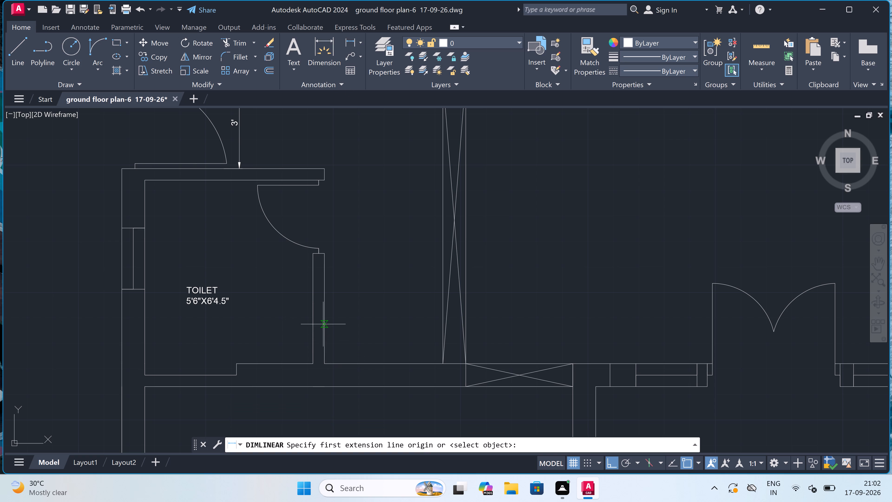
pyautogui.click(326, 307)
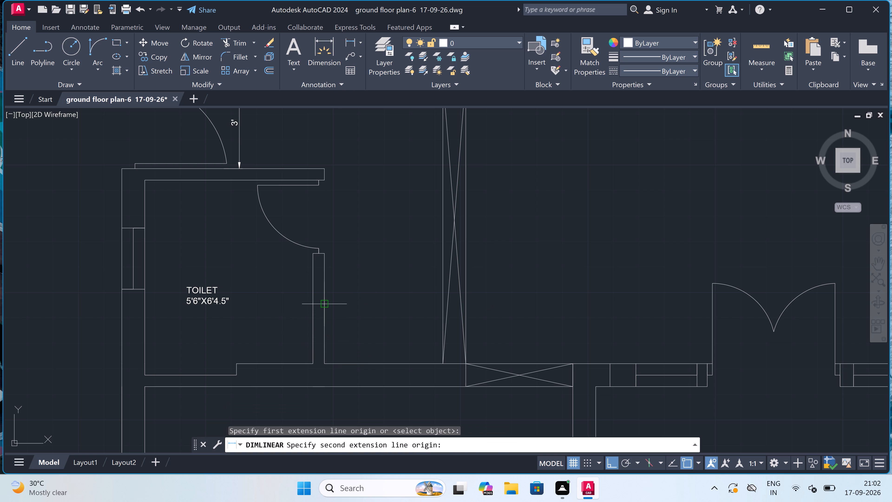
pyautogui.click(443, 301)
pyautogui.click(442, 301)
# Replace the passage width dimension's text with 3'10.5" and end the text editing.
pyautogui.scroll(3, 392, 301)
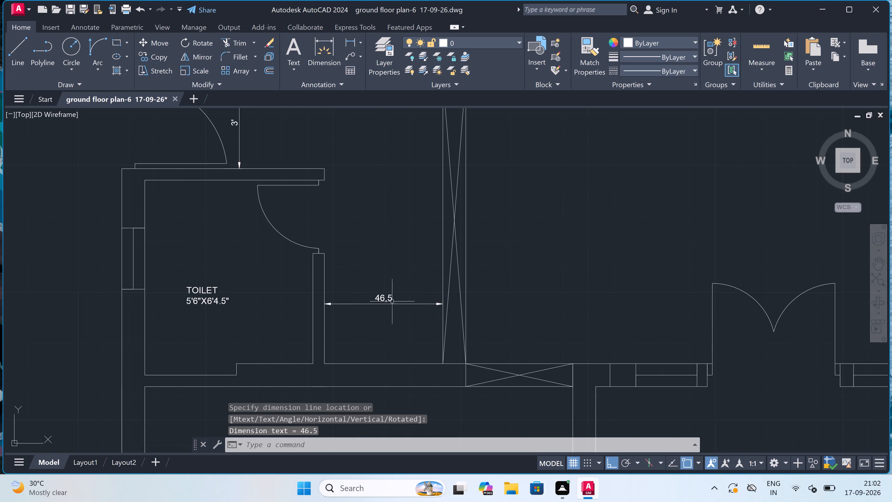
pyautogui.tripleClick(347, 288)
pyautogui.doubleClick(347, 288)
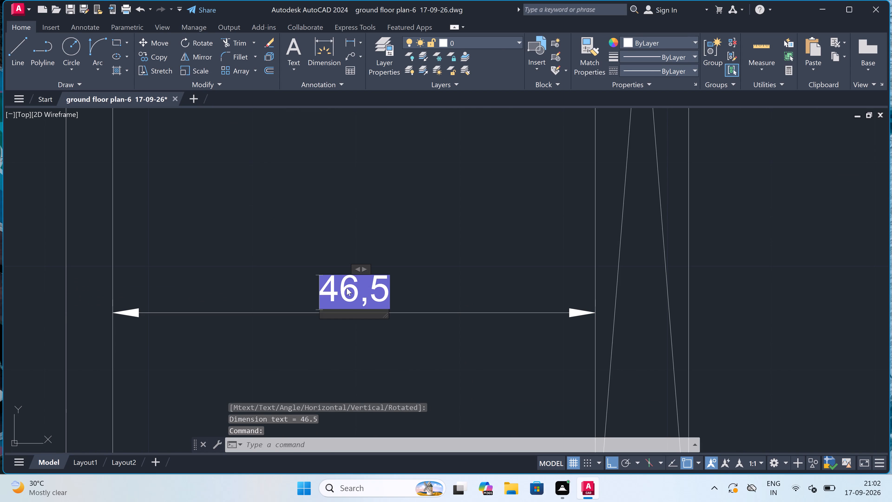
pyautogui.click(347, 288)
pyautogui.press('BackSpace')
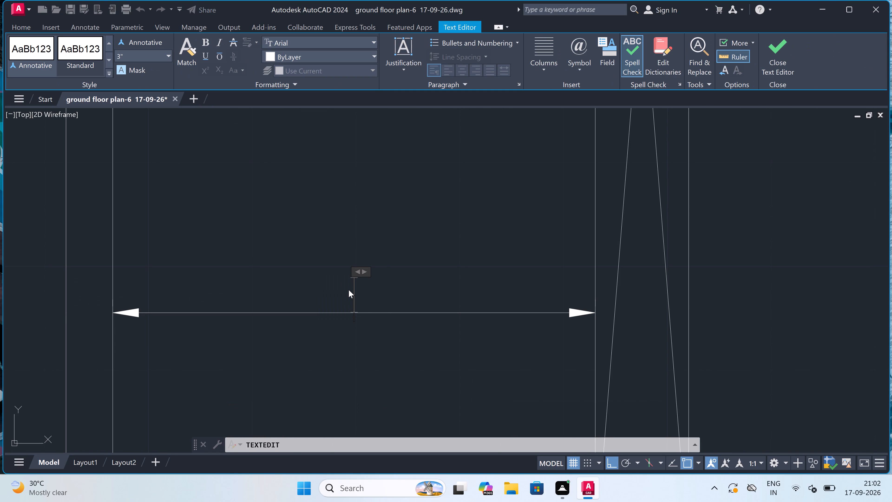
pyautogui.write("3'")
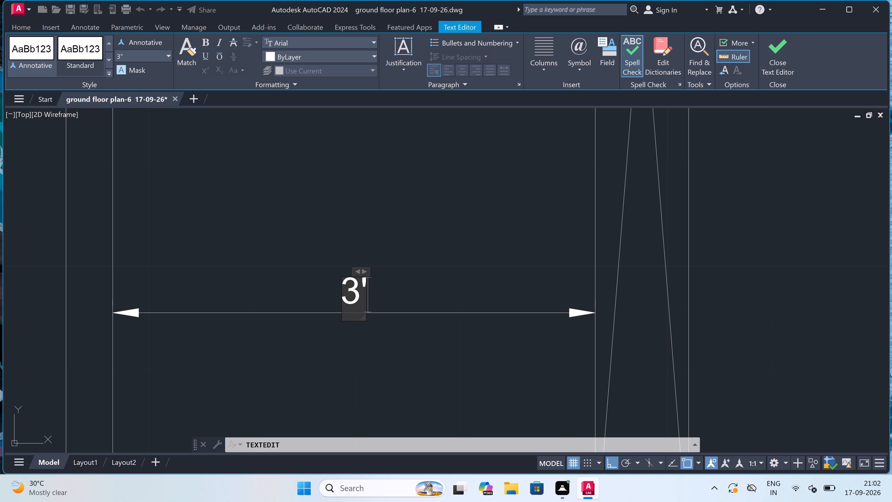
pyautogui.write("10'")
pyautogui.press('BackSpace')
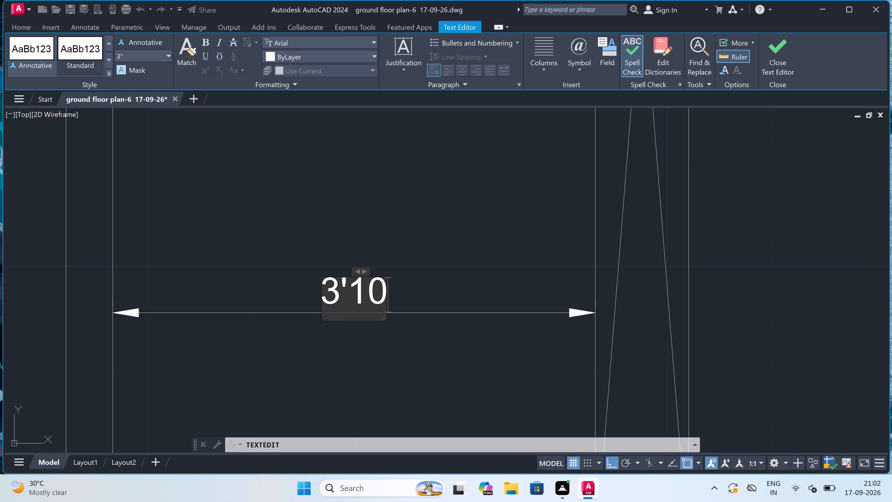
pyautogui.write('.5"')
pyautogui.doubleClick(289, 236)
pyautogui.scroll(-4, 290, 236)
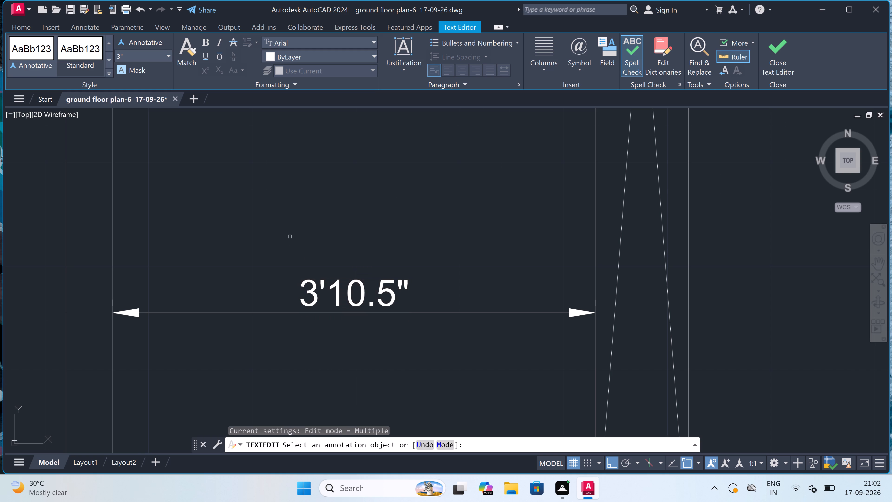
pyautogui.scroll(-6, 290, 236)
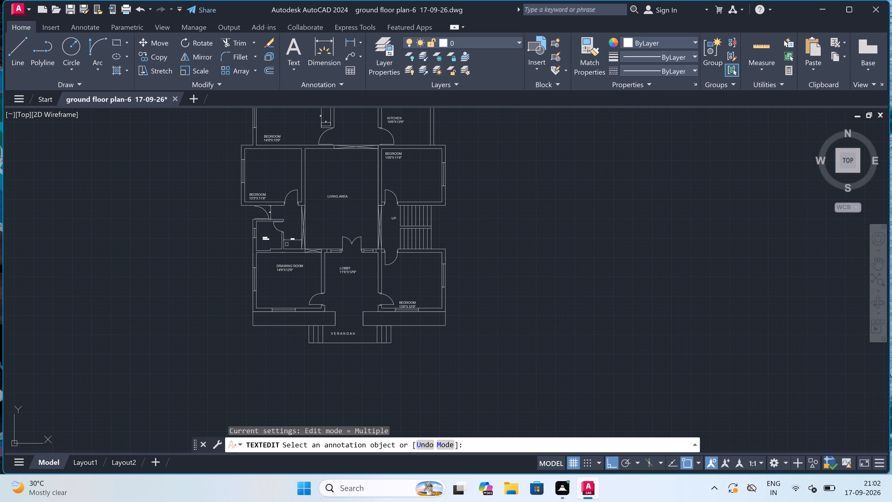
pyautogui.press('Escape')
# Set the VERANDAH label's text height to 9" in its properties and deselect it.
pyautogui.scroll(-1, 207, 297)
pyautogui.scroll(1, 221, 300)
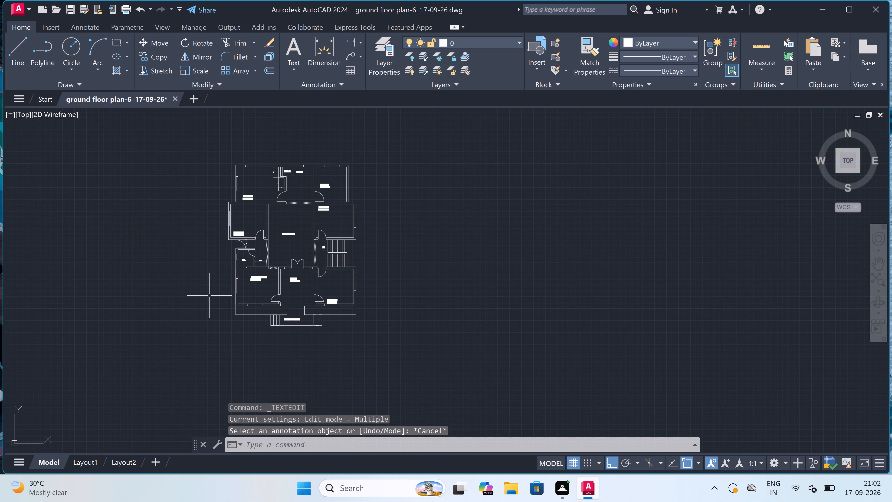
pyautogui.scroll(1, 221, 300)
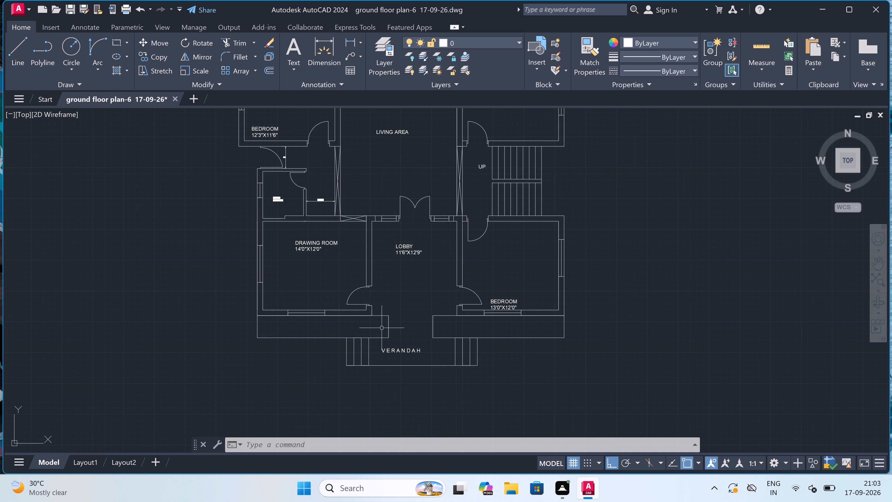
pyautogui.click(390, 349)
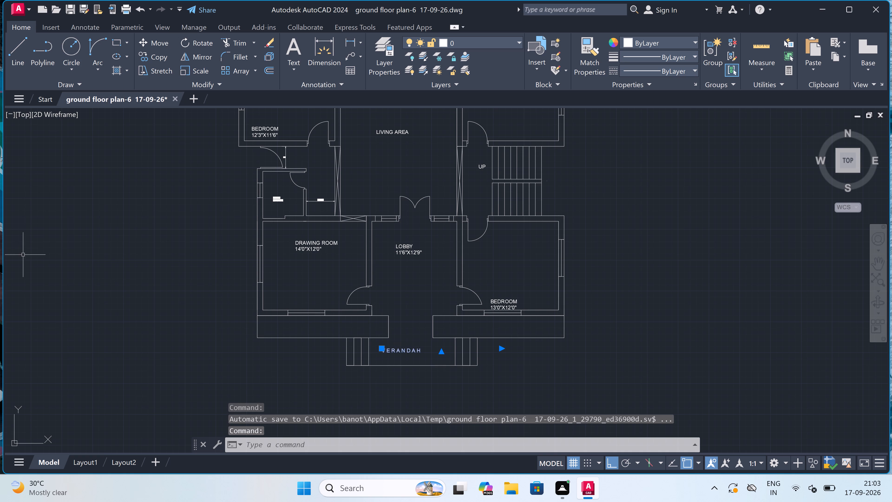
pyautogui.rightClick(39, 180)
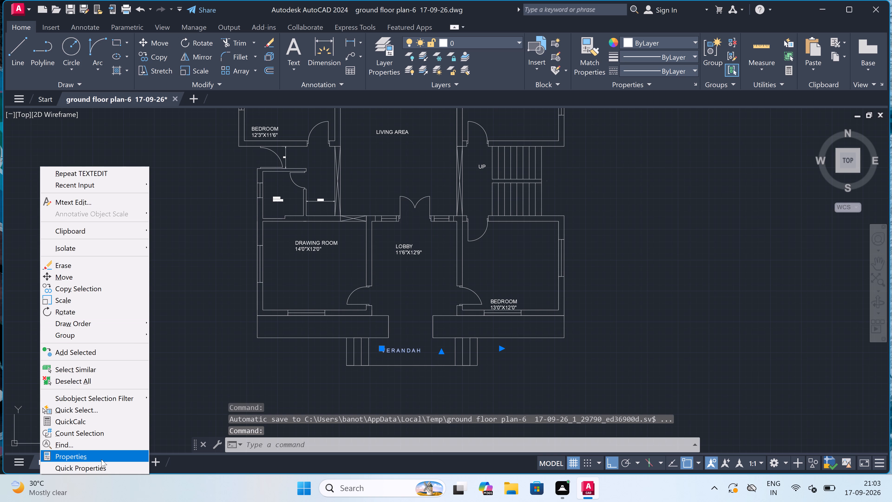
pyautogui.click(101, 459)
pyautogui.doubleClick(95, 268)
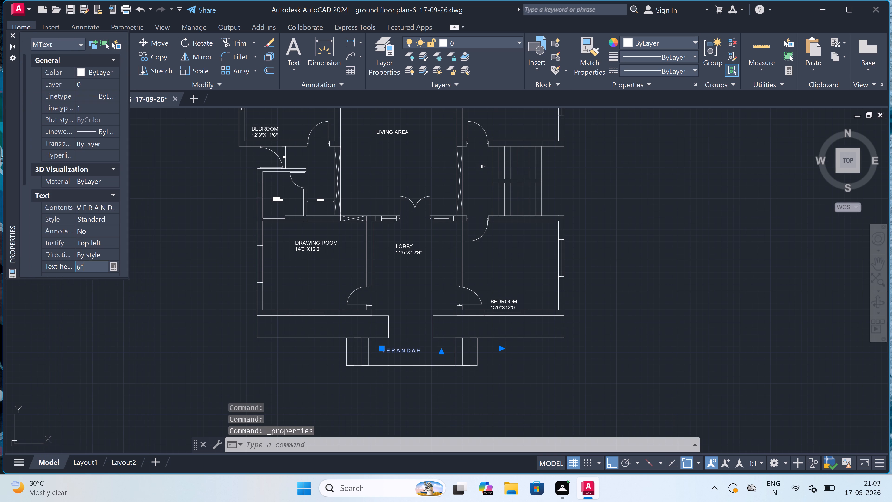
pyautogui.press('BackSpace')
pyautogui.press('BackSpace')
pyautogui.press('BackSpace')
pyautogui.press('BackSpace')
pyautogui.write('11')
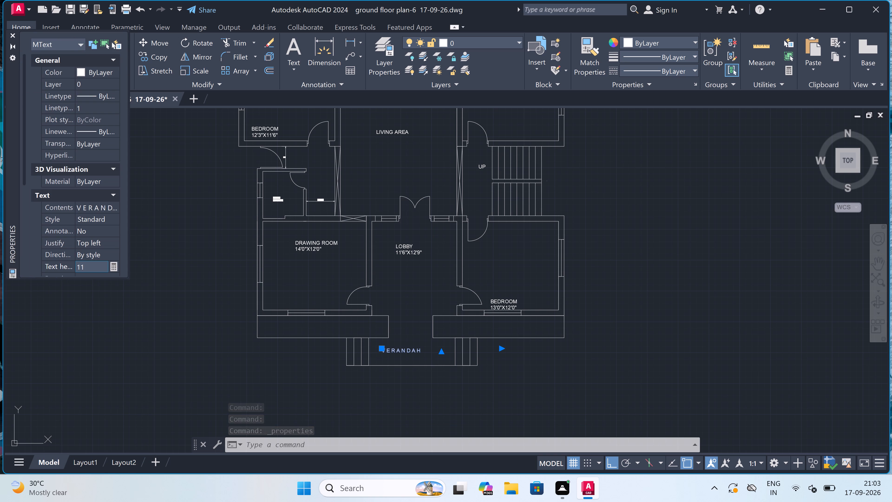
pyautogui.press('BackSpace')
pyautogui.press('BackSpace')
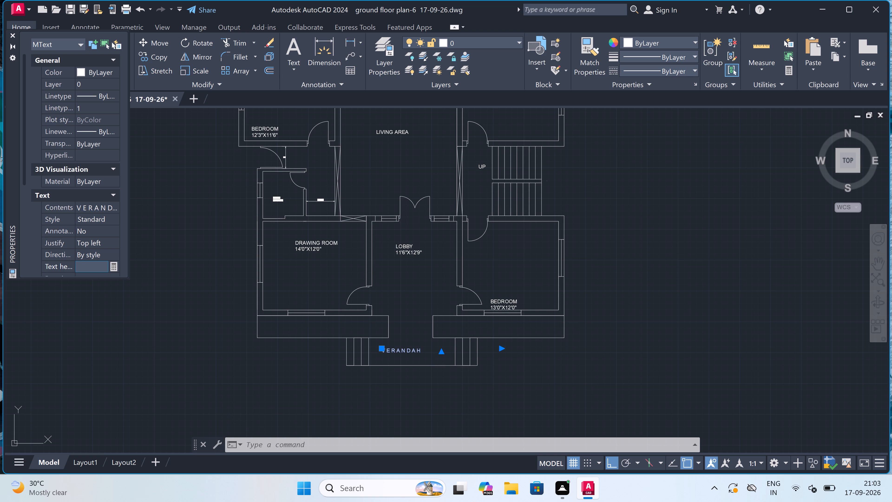
pyautogui.write('9"')
pyautogui.click(156, 300)
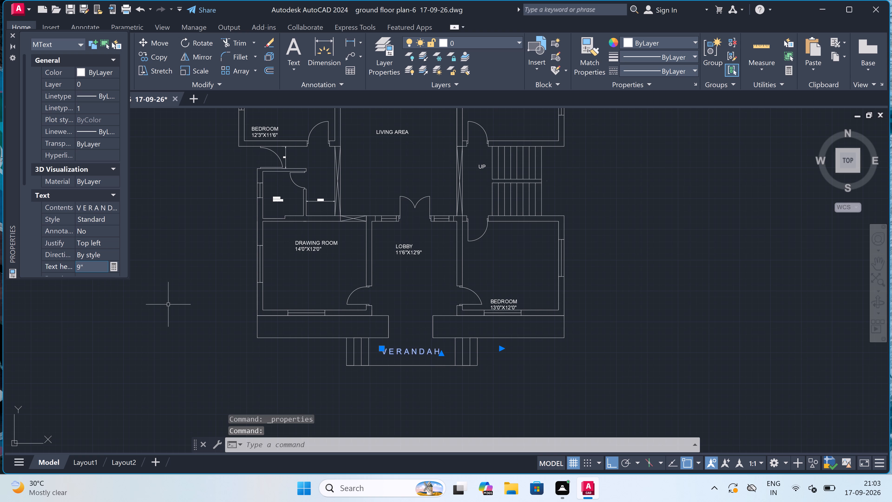
pyautogui.press('Escape')
pyautogui.scroll(-4, 197, 318)
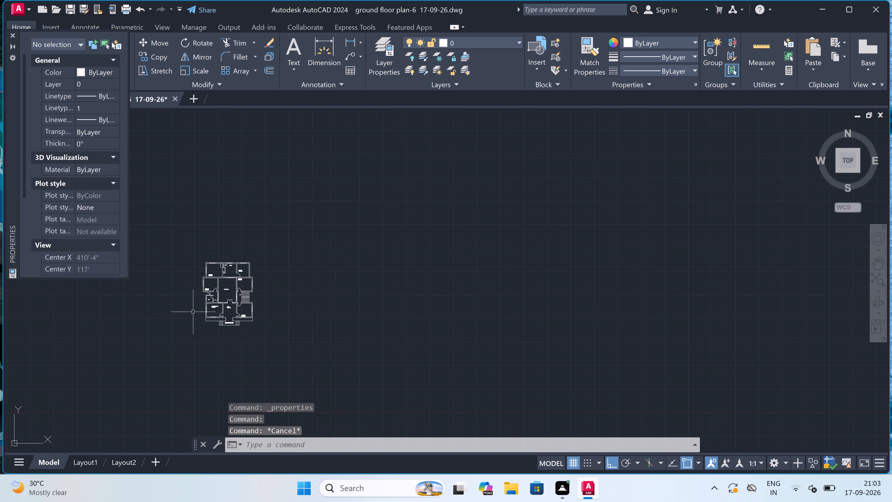
# Draw a line down from the 12'3"X11'6" bedroom's outer lower corner and across to the toilet's outer wall.
pyautogui.scroll(4, 202, 264)
pyautogui.scroll(-3, 202, 264)
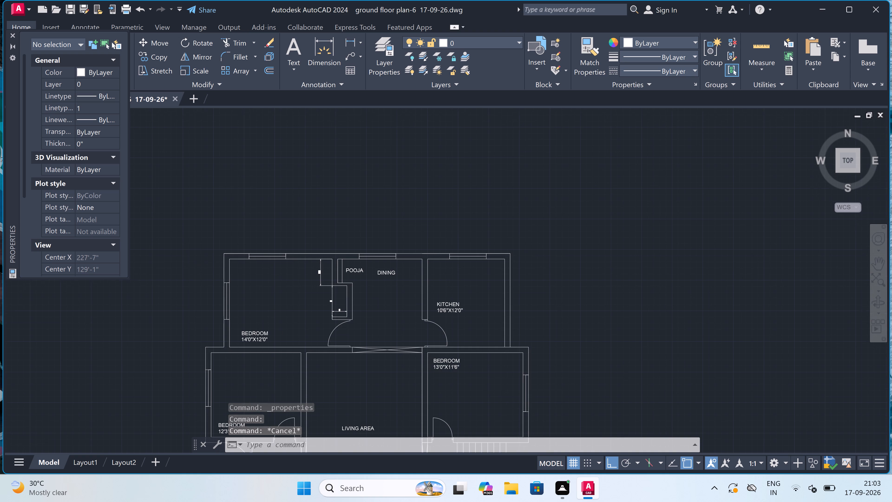
pyautogui.scroll(3, 190, 307)
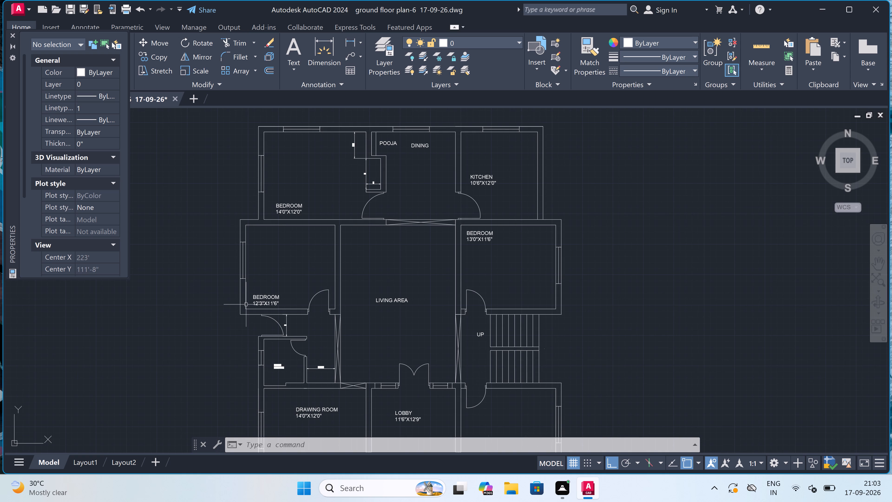
pyautogui.scroll(-1, 247, 304)
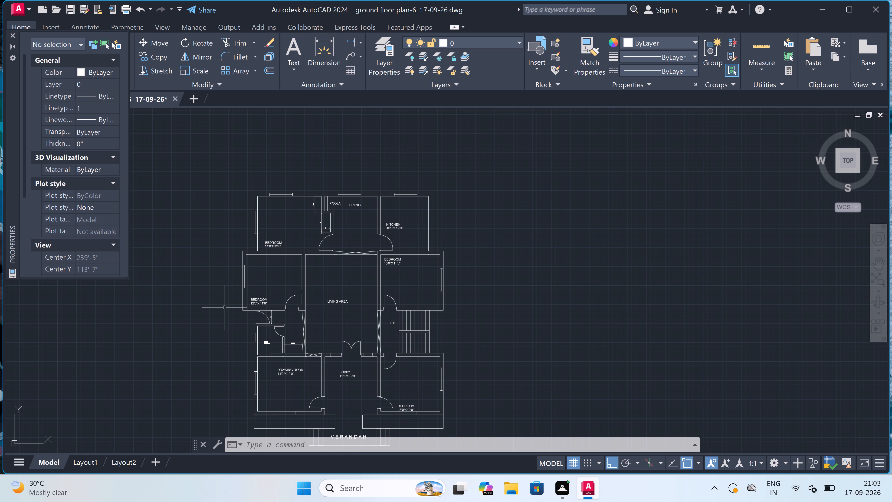
pyautogui.scroll(3, 242, 314)
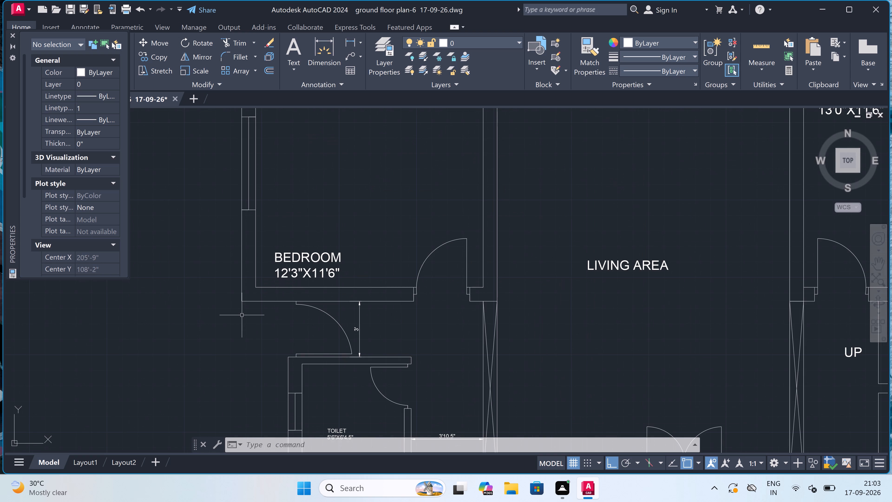
pyautogui.write('L')
pyautogui.press('space')
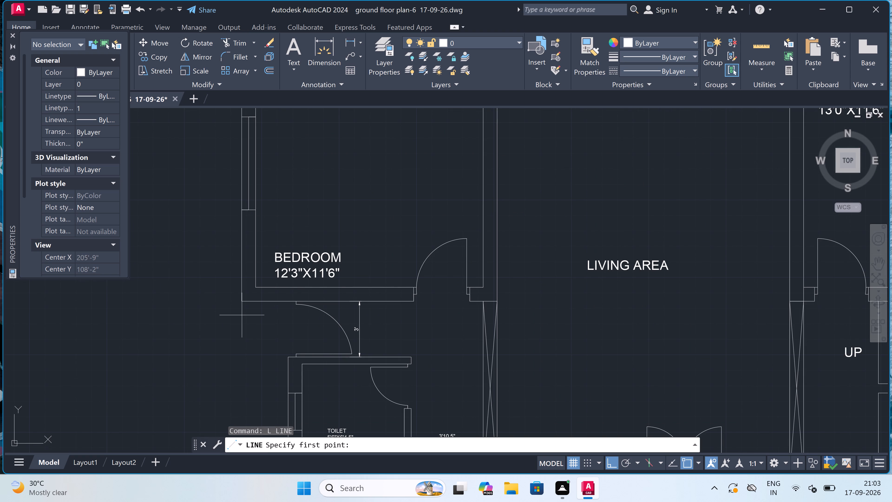
pyautogui.click(242, 302)
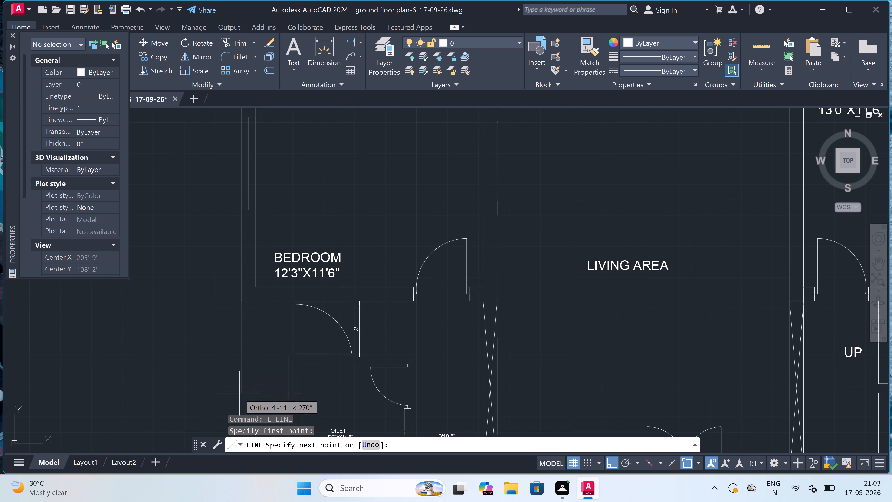
pyautogui.click(242, 404)
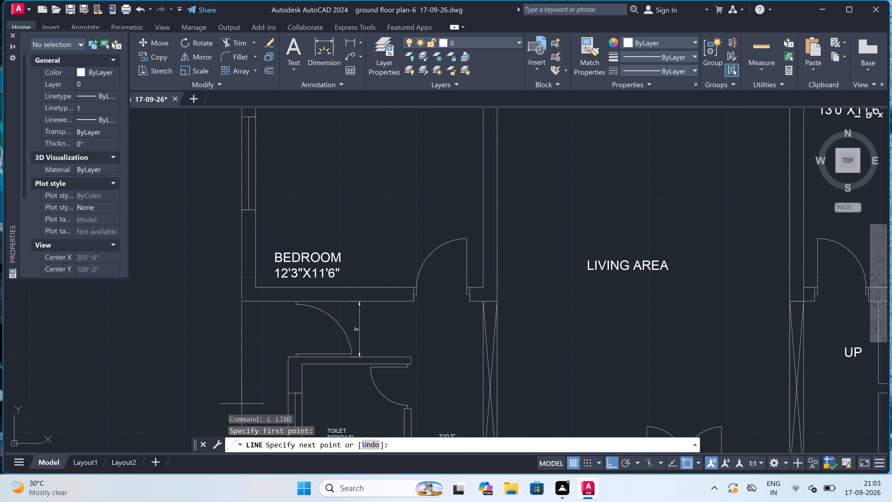
pyautogui.scroll(-5, 263, 386)
pyautogui.scroll(2, 260, 402)
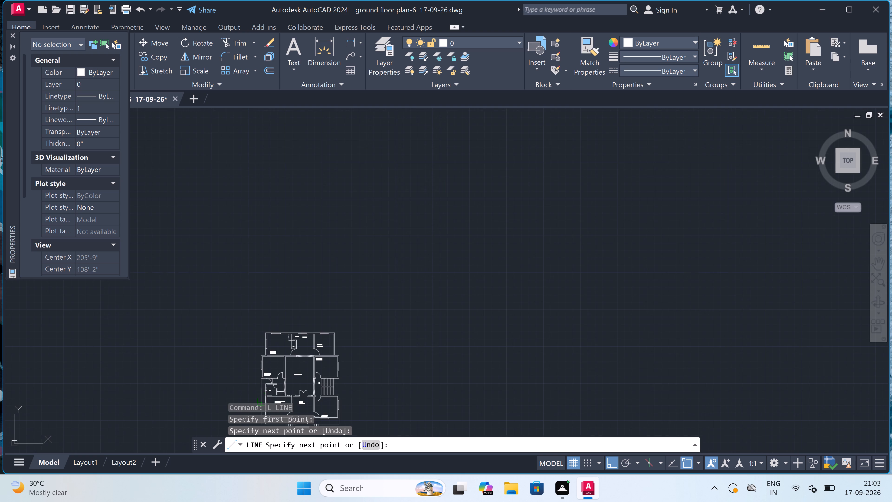
pyautogui.scroll(3, 260, 402)
pyautogui.scroll(2, 283, 310)
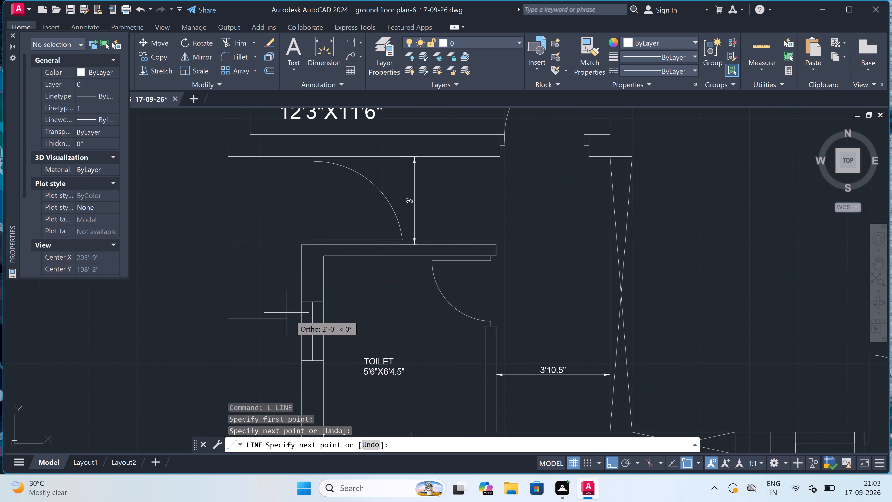
pyautogui.click(299, 320)
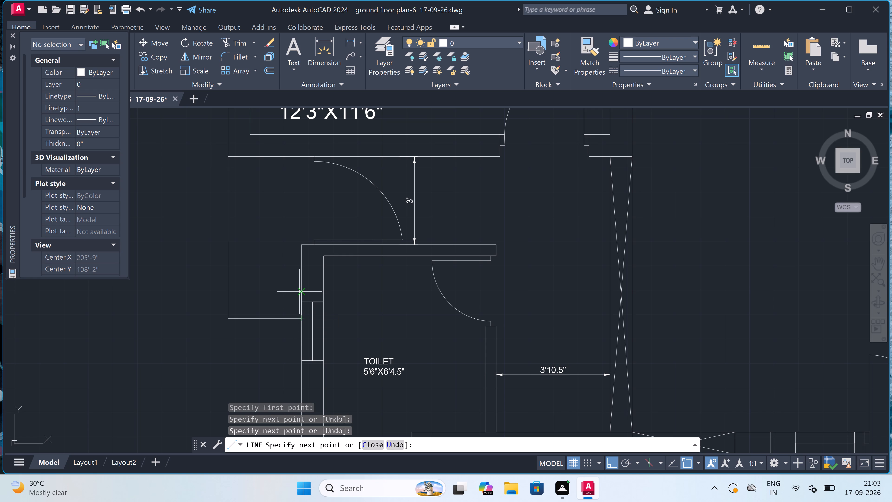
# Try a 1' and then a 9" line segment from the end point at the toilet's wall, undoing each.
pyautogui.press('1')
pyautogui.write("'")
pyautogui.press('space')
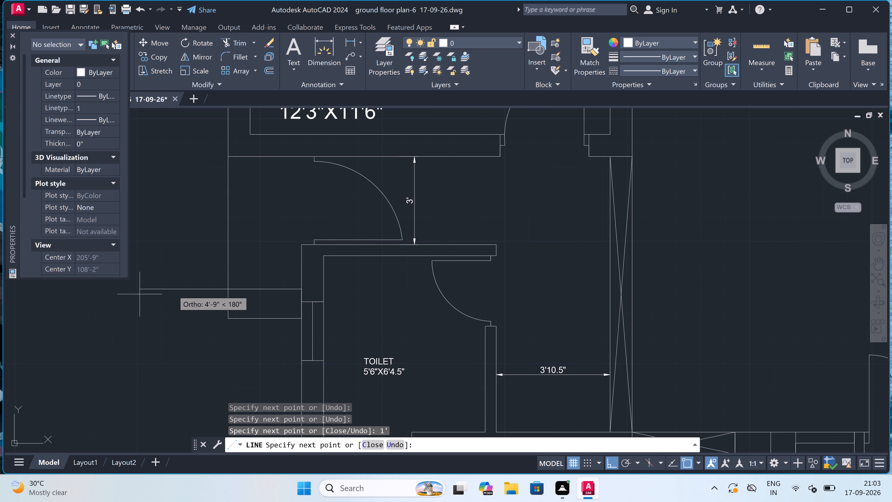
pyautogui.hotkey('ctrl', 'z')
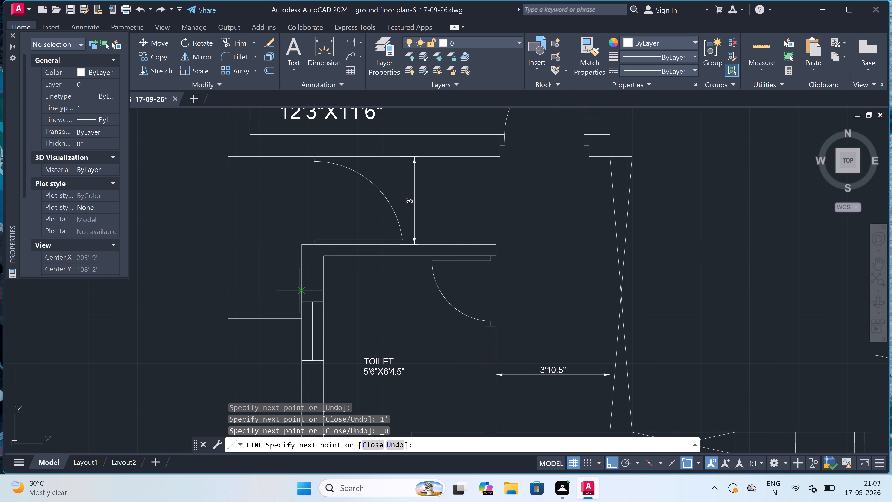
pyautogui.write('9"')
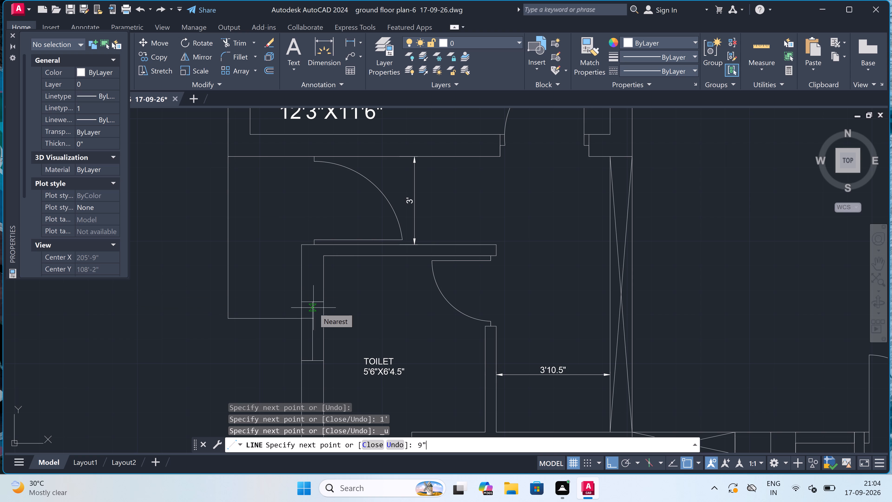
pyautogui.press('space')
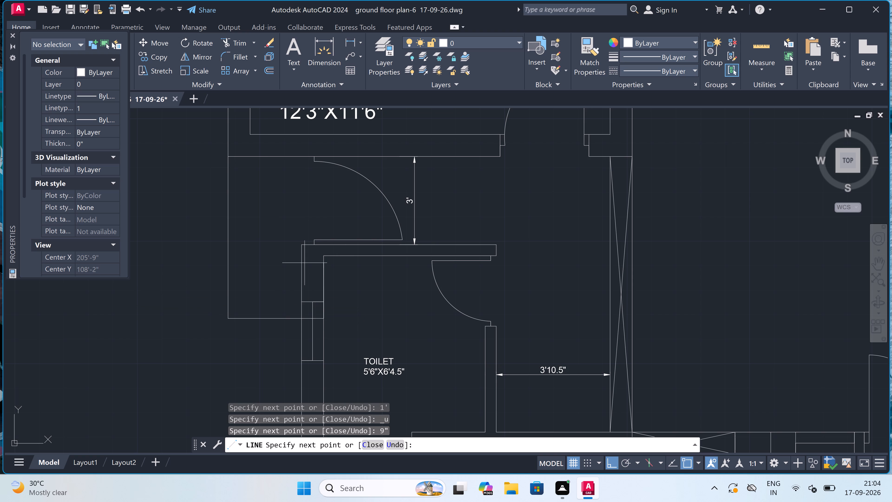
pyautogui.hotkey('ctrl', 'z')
# Continue the line upward in 9" rises, crossing between the toilet wall and the outer line to form three step lines, and end it.
pyautogui.write('9"')
pyautogui.press('space')
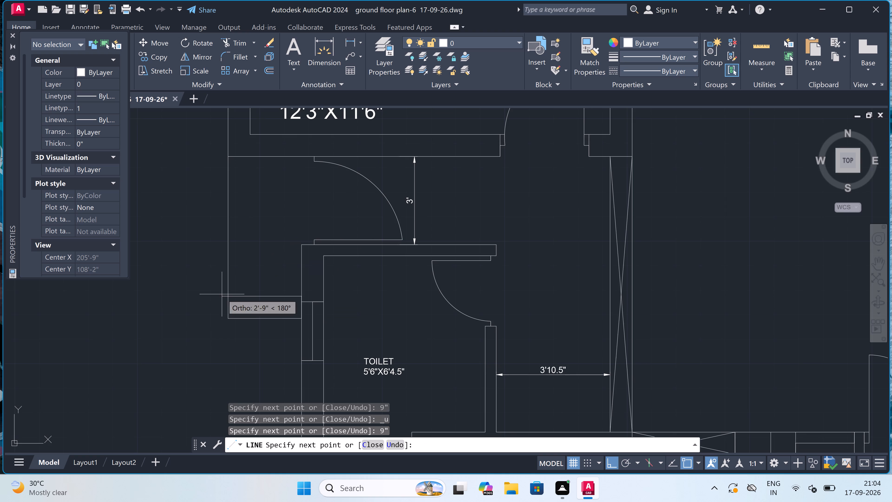
pyautogui.click(225, 295)
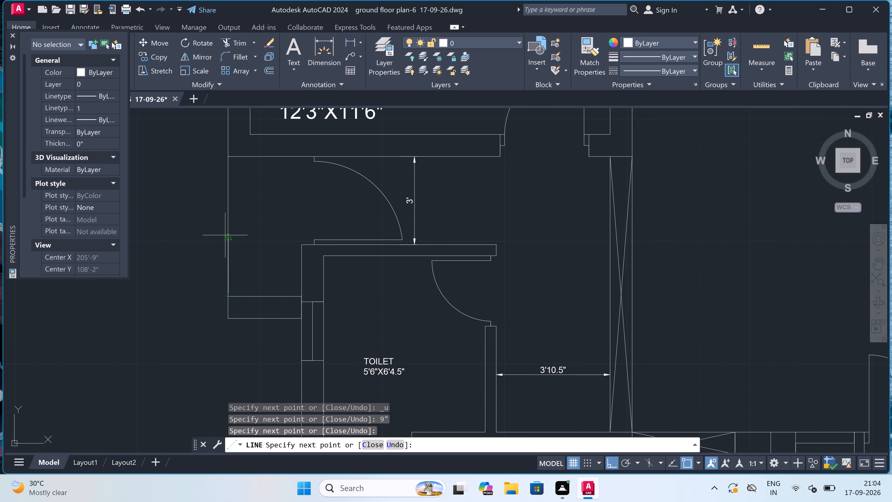
pyautogui.write('9"')
pyautogui.press('space')
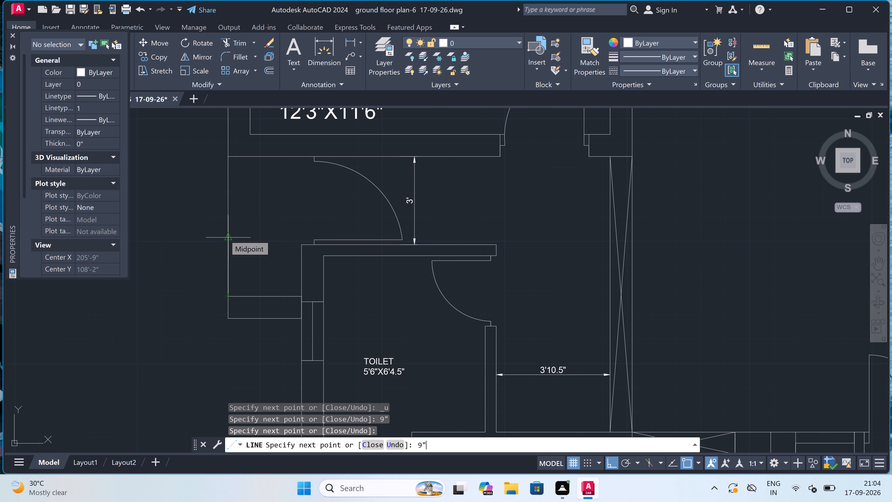
pyautogui.click(302, 273)
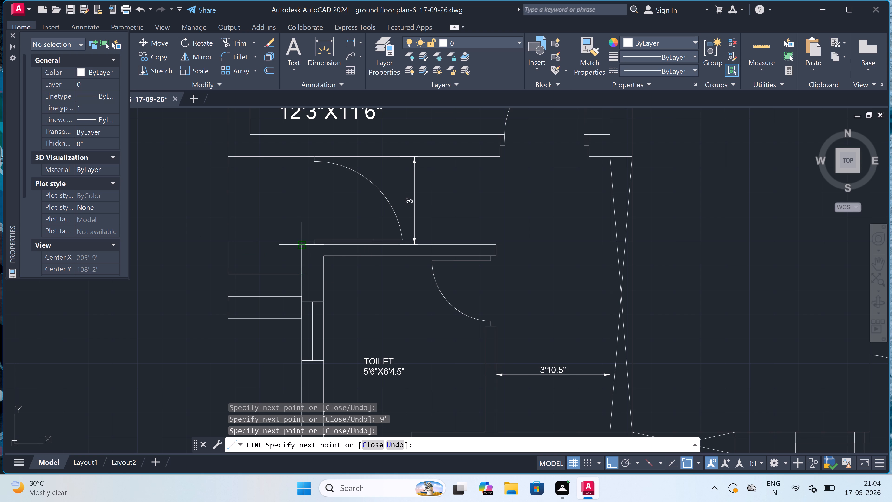
pyautogui.write('9"')
pyautogui.press('space')
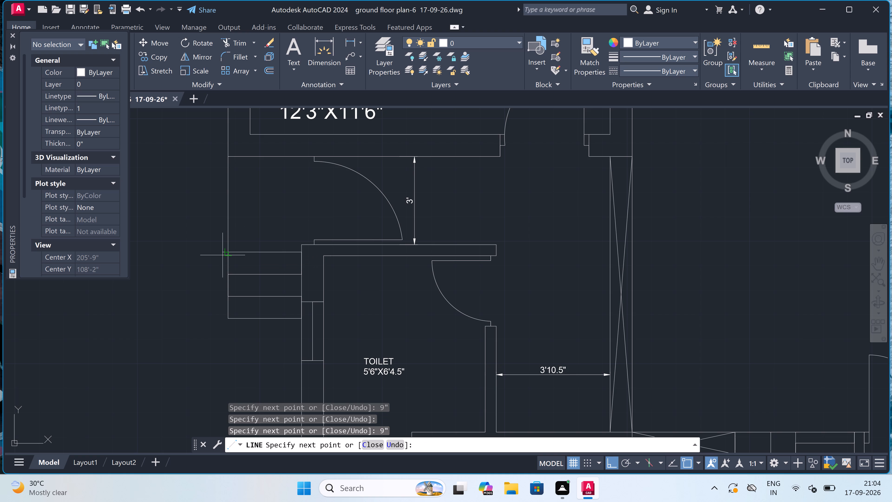
pyautogui.click(227, 252)
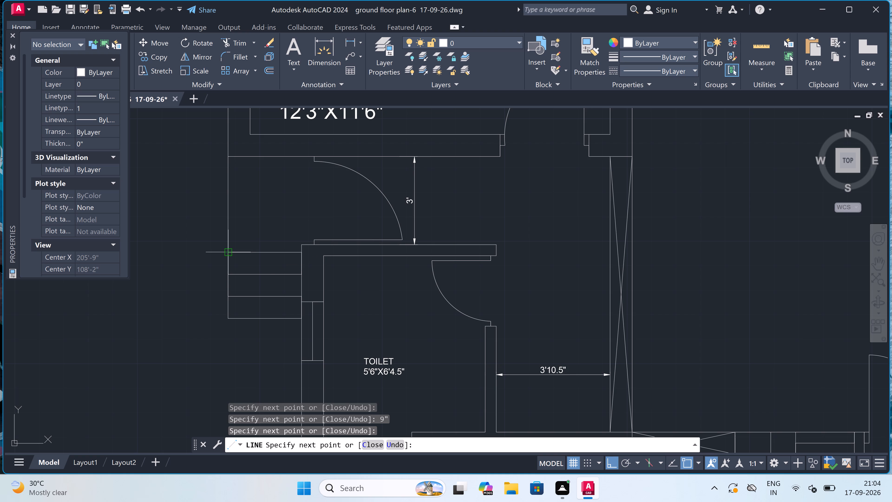
pyautogui.press('Escape')
# Move the six step lines up so the uppermost step line meets the toilet's outer upper corner.
pyautogui.moveTo(280, 219); pyautogui.dragTo(272, 237)
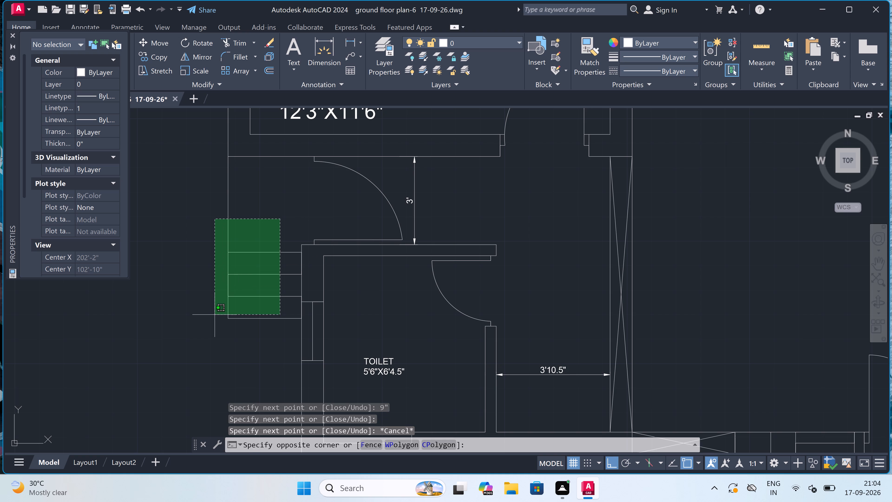
pyautogui.click(211, 339)
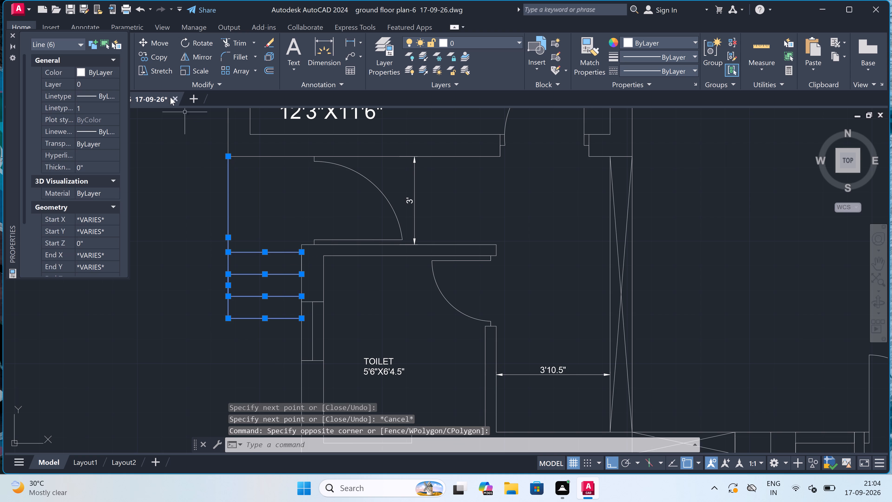
pyautogui.click(162, 45)
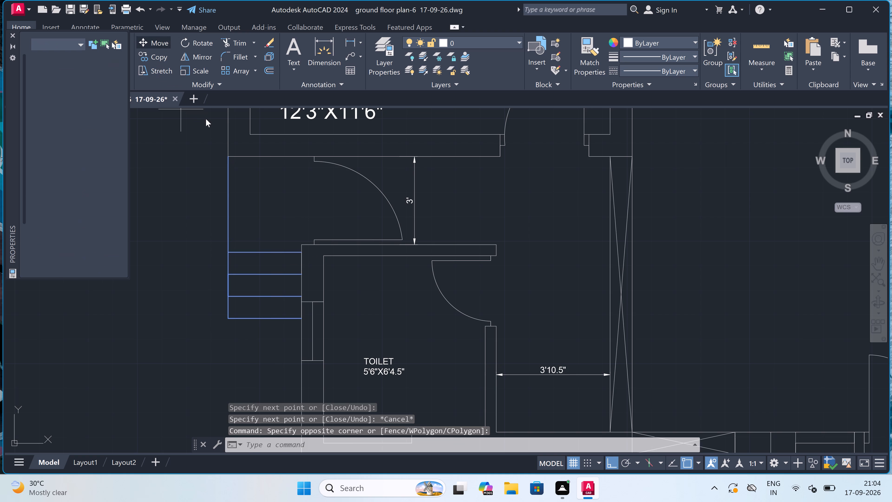
pyautogui.click(300, 254)
pyautogui.click(299, 245)
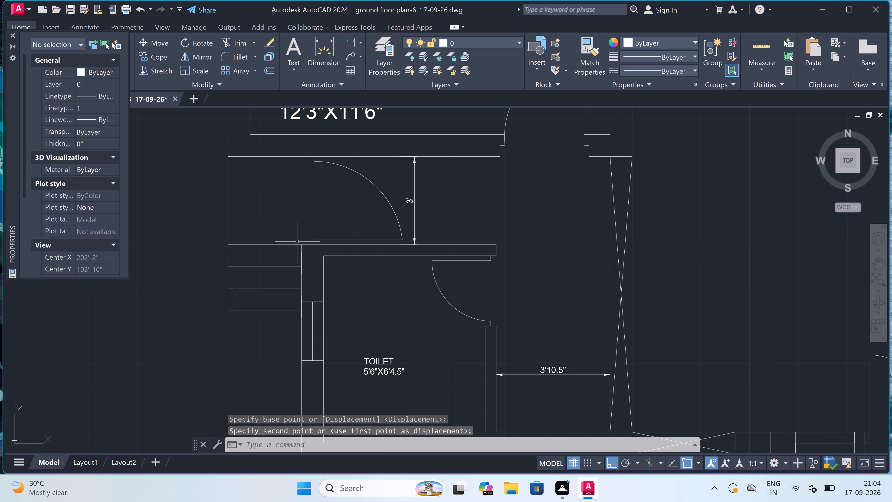
# Add the multiline text V1 in the uppermost step beside the toilet and close the text editing.
pyautogui.scroll(-2, 291, 222)
pyautogui.scroll(2, 272, 215)
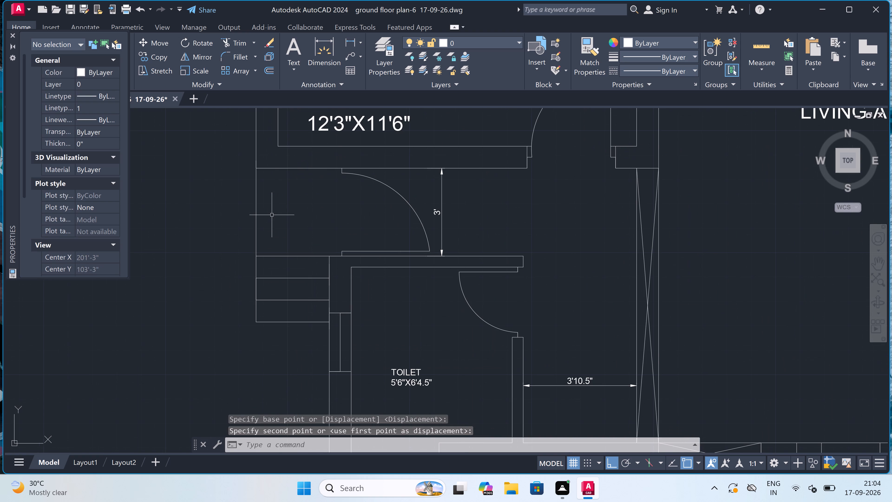
pyautogui.scroll(-1, 272, 215)
pyautogui.scroll(1, 272, 216)
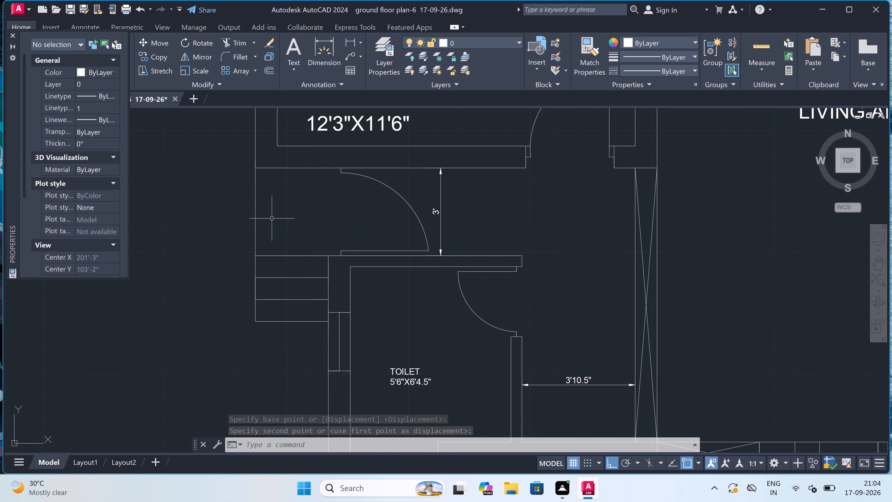
pyautogui.write('MT')
pyautogui.press('space')
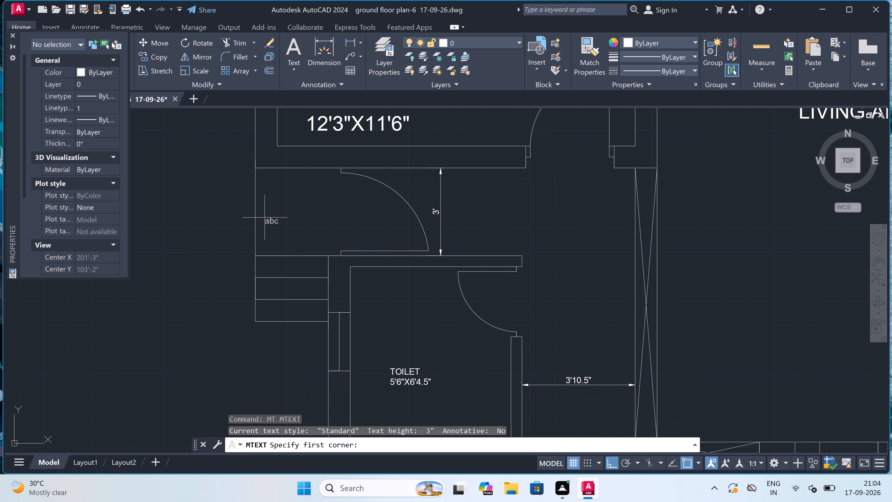
pyautogui.doubleClick(265, 263)
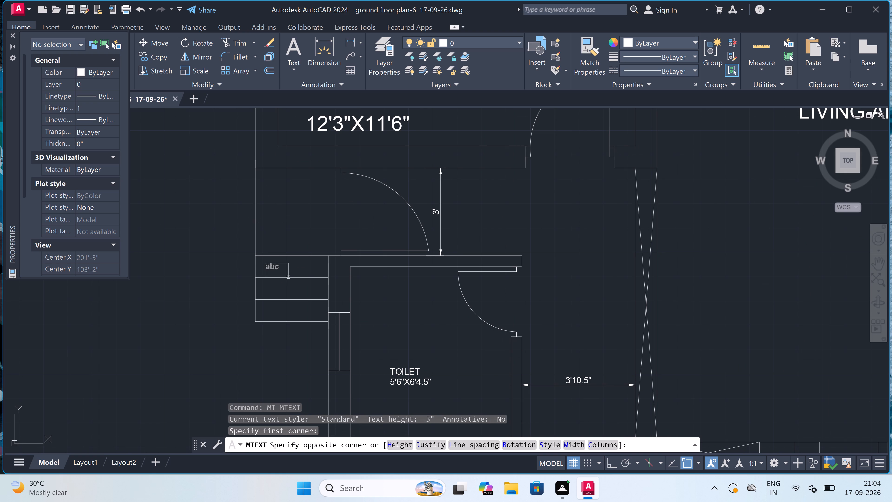
pyautogui.click(325, 286)
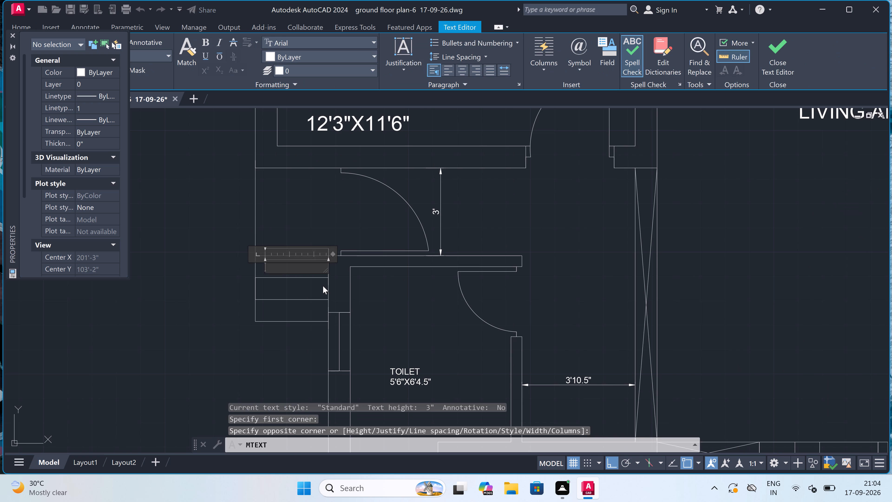
pyautogui.write('V1')
pyautogui.click(279, 292)
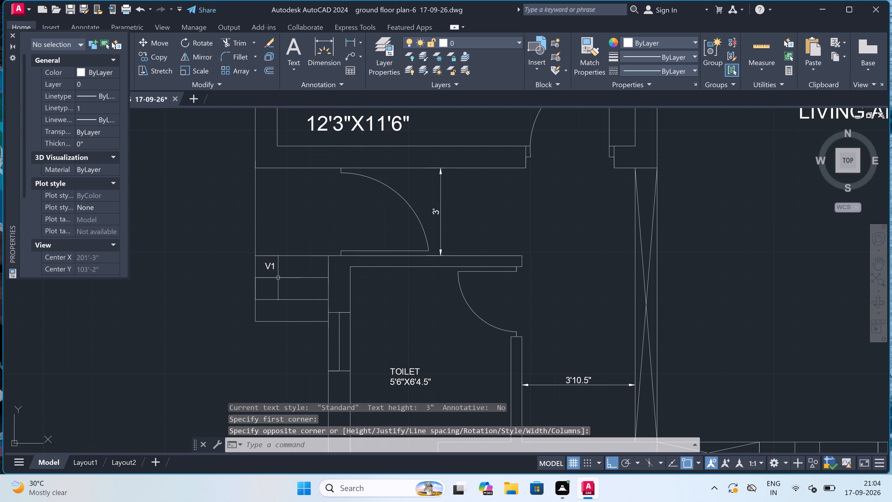
pyautogui.scroll(-1, 292, 275)
pyautogui.scroll(2, 280, 309)
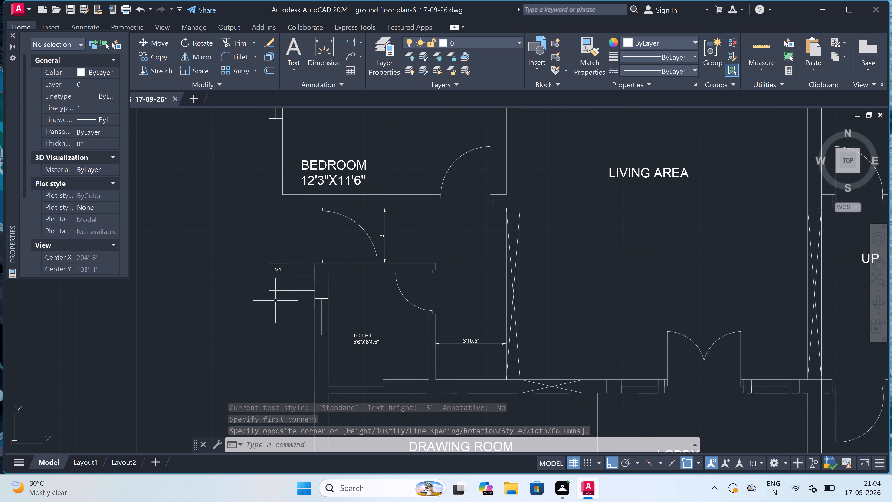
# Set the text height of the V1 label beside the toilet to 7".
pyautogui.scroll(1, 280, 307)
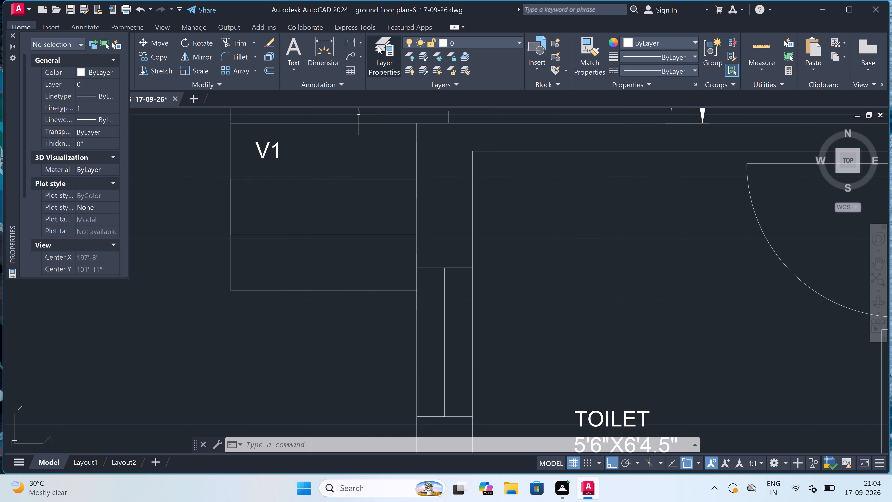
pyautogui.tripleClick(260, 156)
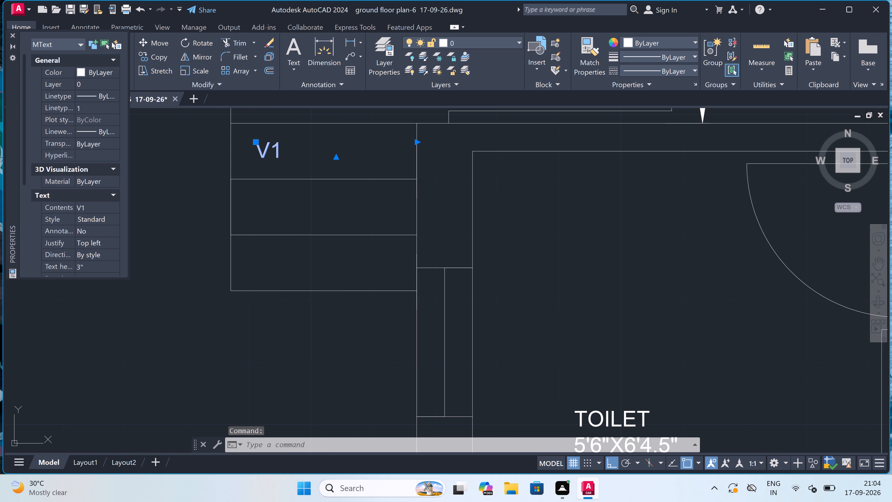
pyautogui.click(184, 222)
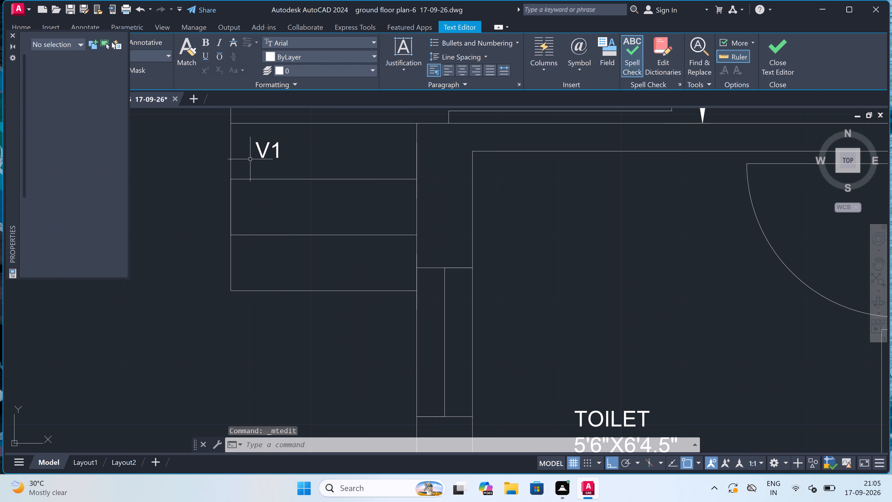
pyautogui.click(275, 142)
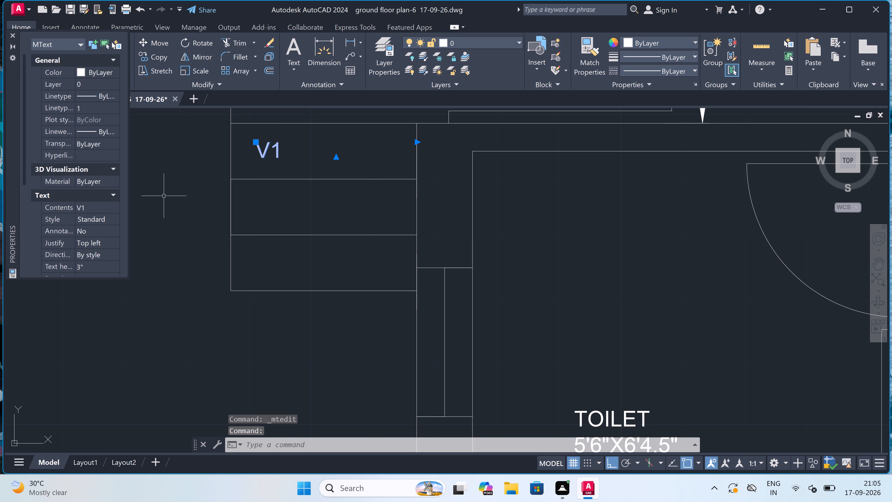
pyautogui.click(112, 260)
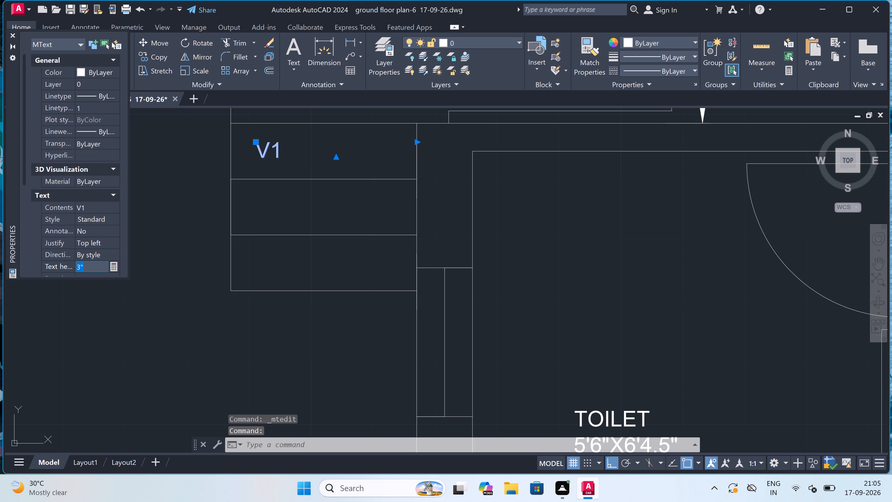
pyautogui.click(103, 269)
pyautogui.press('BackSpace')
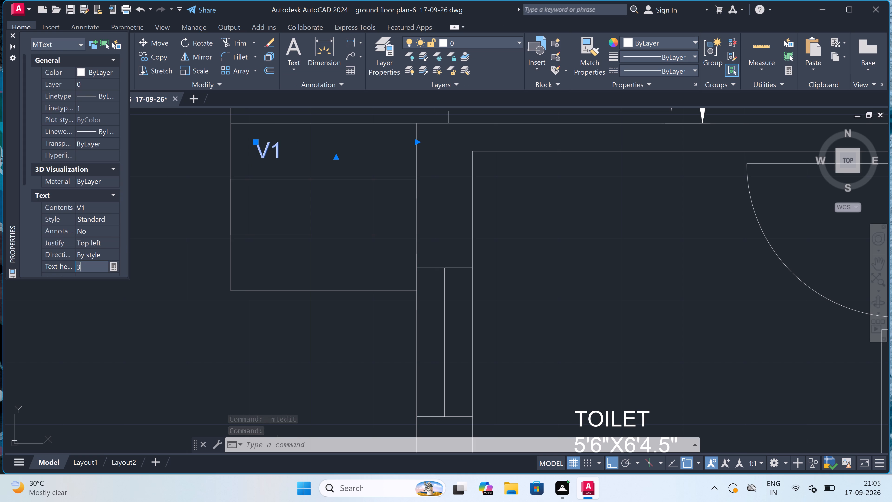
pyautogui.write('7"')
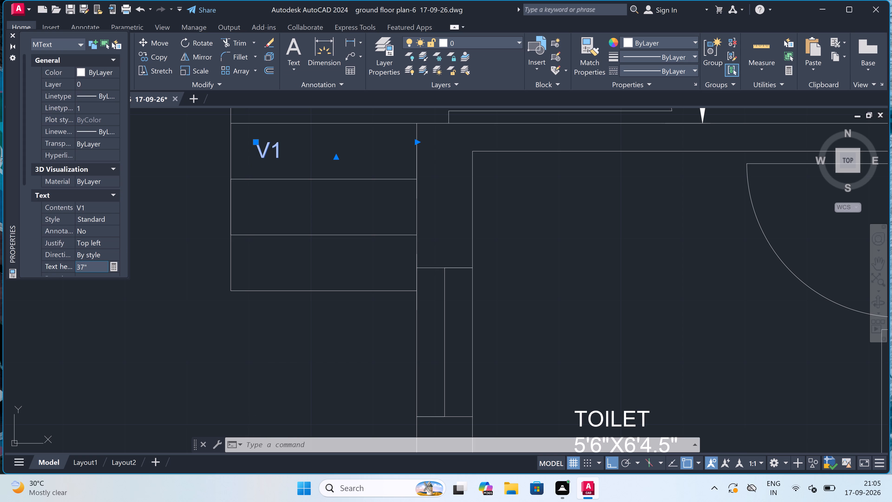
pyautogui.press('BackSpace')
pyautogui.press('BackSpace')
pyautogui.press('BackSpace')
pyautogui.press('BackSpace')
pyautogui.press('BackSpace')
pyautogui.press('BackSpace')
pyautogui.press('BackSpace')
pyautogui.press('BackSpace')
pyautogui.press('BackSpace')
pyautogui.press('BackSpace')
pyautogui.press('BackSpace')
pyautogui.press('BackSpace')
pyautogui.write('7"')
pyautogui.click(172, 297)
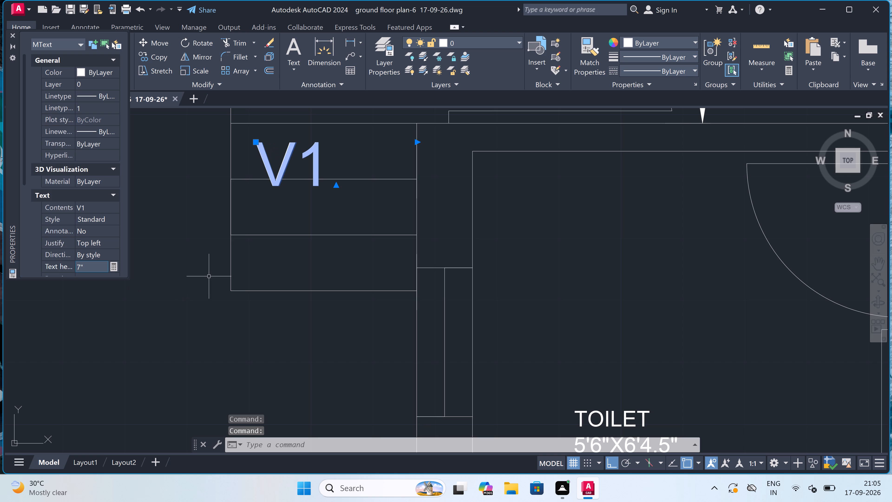
# Set the V1 label's text height to 6" and deselect it.
pyautogui.click(91, 267)
pyautogui.press('BackSpace')
pyautogui.press('BackSpace')
pyautogui.press('BackSpace')
pyautogui.press('BackSpace')
pyautogui.press('BackSpace')
pyautogui.press('BackSpace')
pyautogui.press('BackSpace')
pyautogui.press('BackSpace')
pyautogui.press('BackSpace')
pyautogui.write('6"')
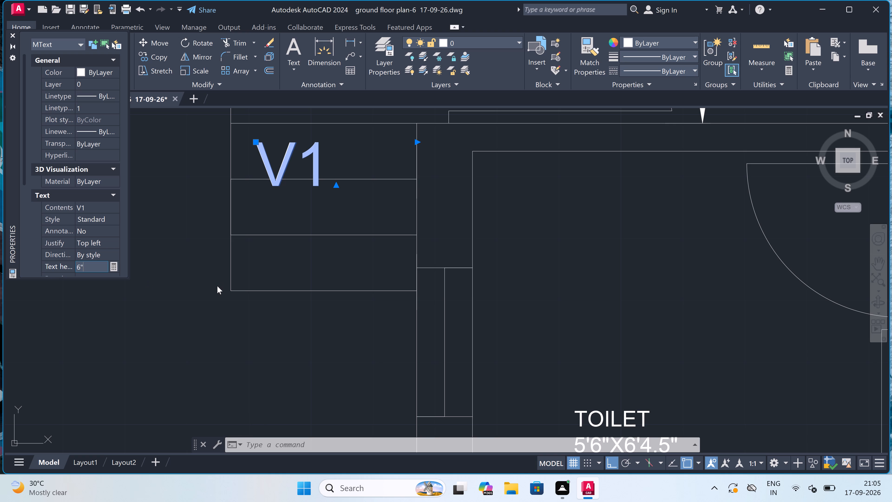
pyautogui.click(214, 286)
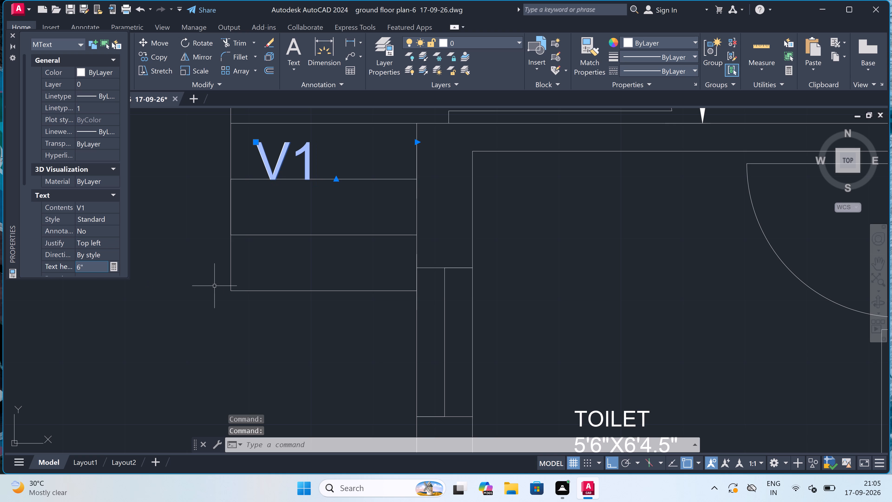
pyautogui.press('Escape')
# Add a linear dimension across the width of the lowest side-entrance step line, from its outer end to the toilet wall.
pyautogui.scroll(-3, 222, 291)
pyautogui.scroll(2, 213, 289)
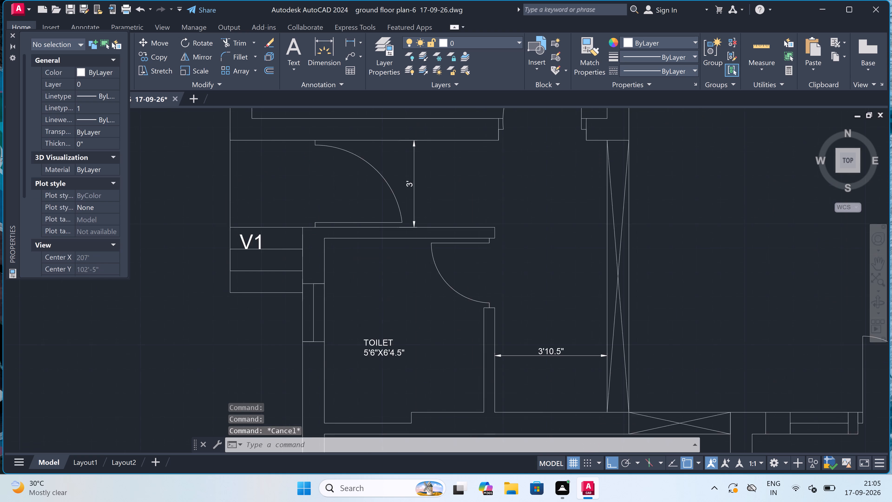
pyautogui.scroll(-2, 213, 289)
pyautogui.scroll(1, 225, 301)
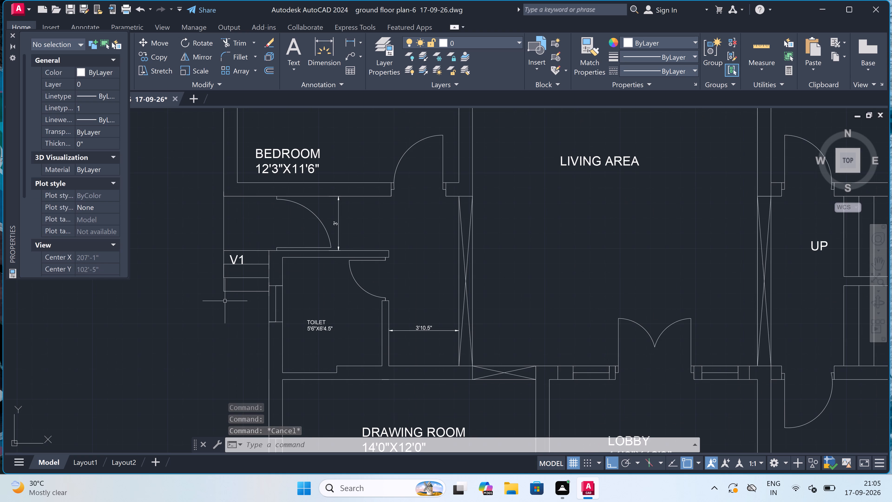
pyautogui.scroll(1, 226, 299)
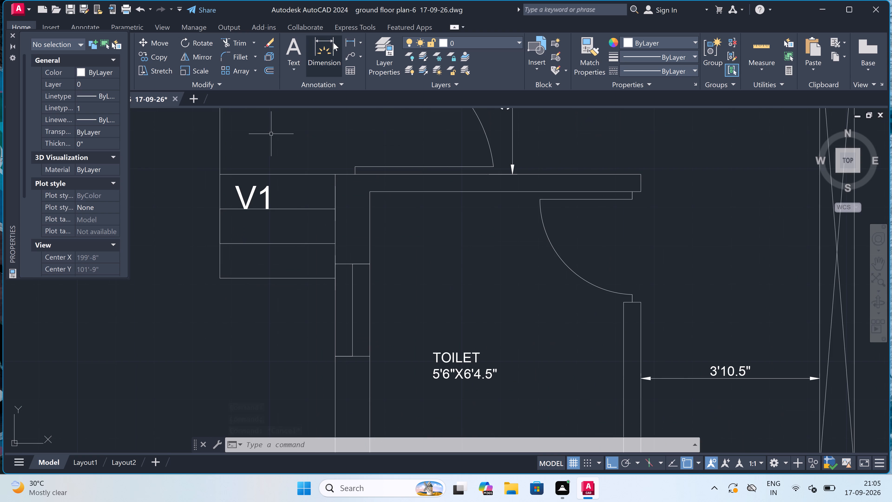
pyautogui.click(351, 39)
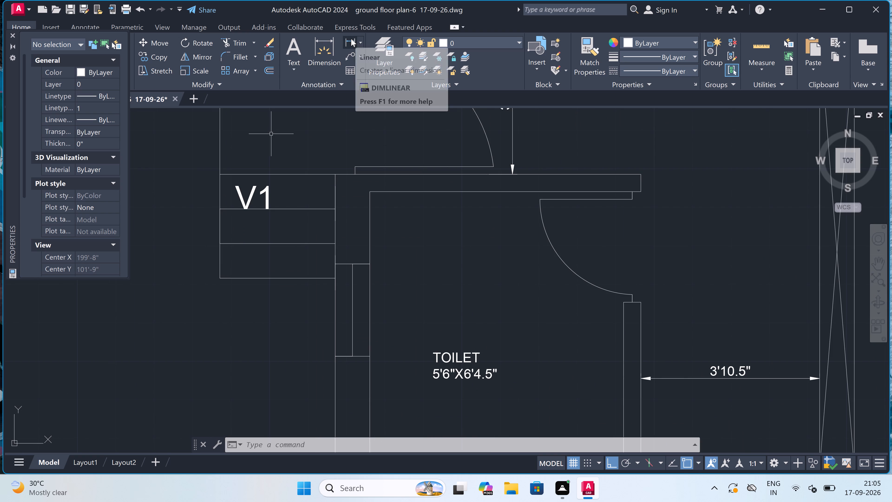
pyautogui.click(220, 278)
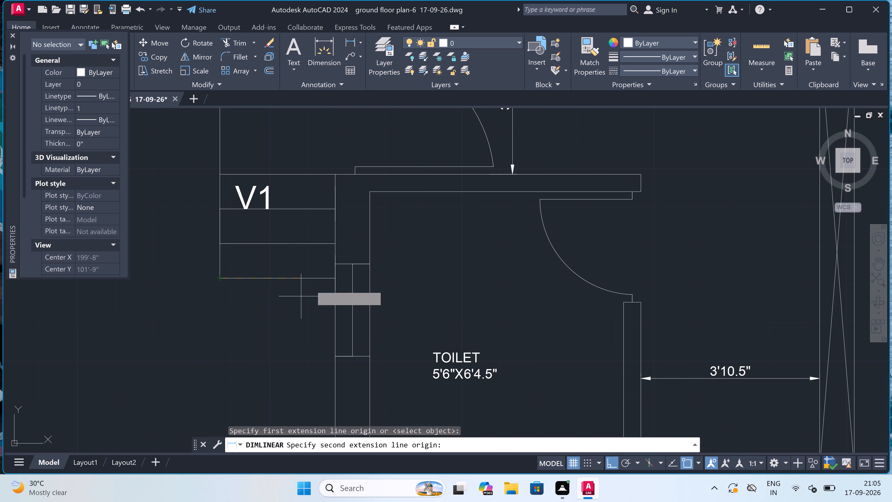
pyautogui.doubleClick(333, 279)
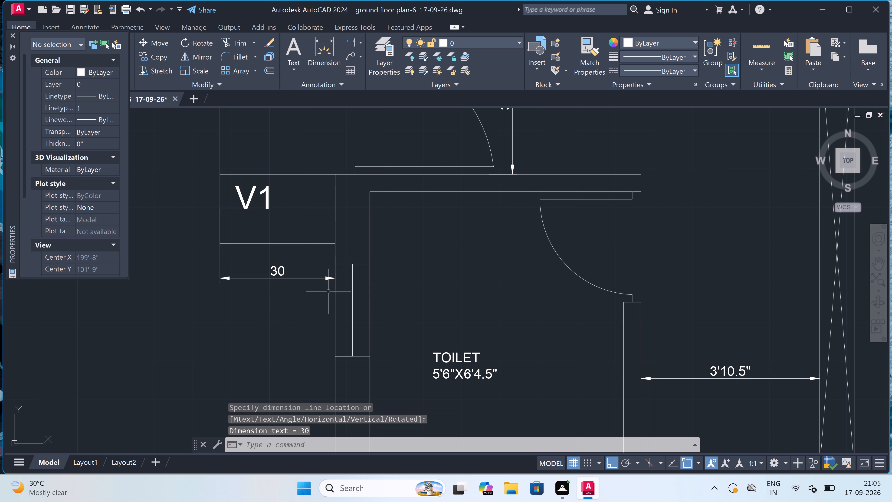
# Move the new step-width dimension line down so it sits clear below the lowest step line.
pyautogui.scroll(1, 272, 279)
pyautogui.click(272, 279)
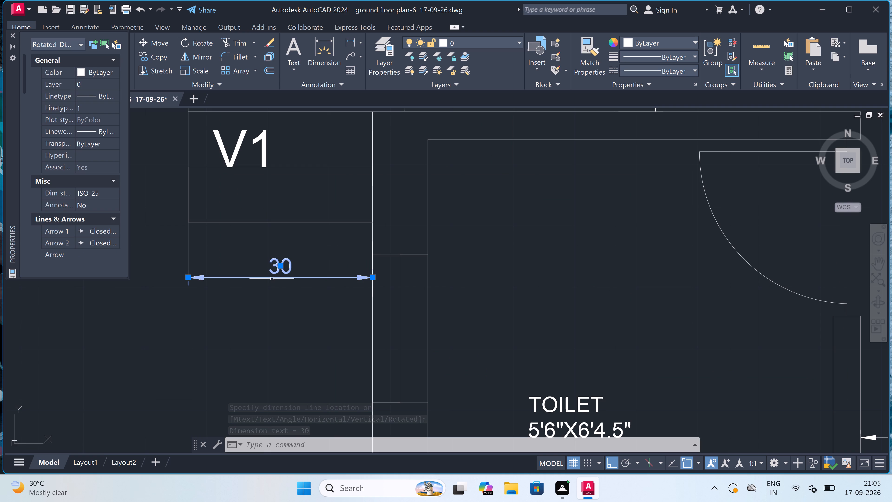
pyautogui.click(279, 266)
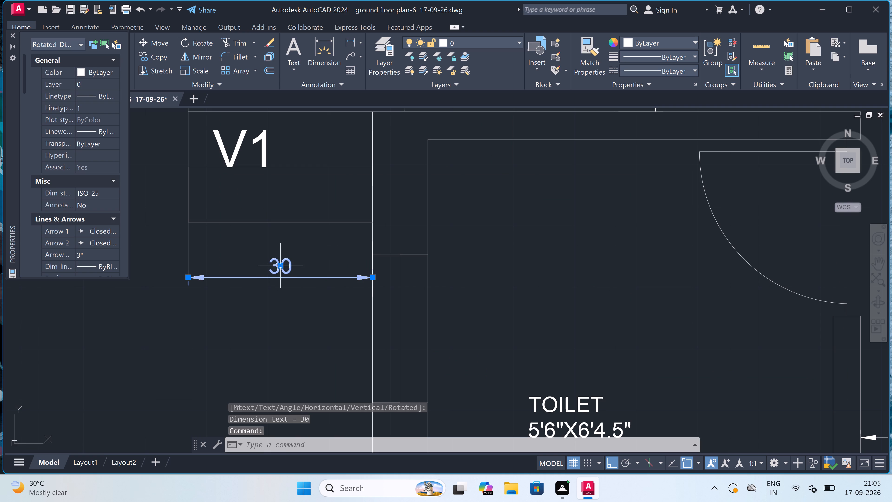
pyautogui.click(275, 300)
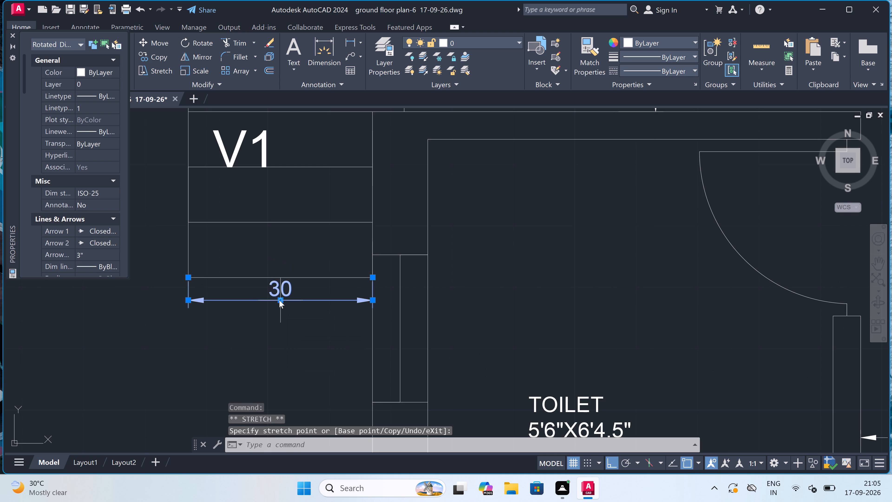
pyautogui.click(279, 300)
pyautogui.click(277, 316)
pyautogui.scroll(1, 277, 316)
pyautogui.press('Escape')
# Replace the step-width dimension's text with 2'6" and end the text editing.
pyautogui.scroll(1, 275, 302)
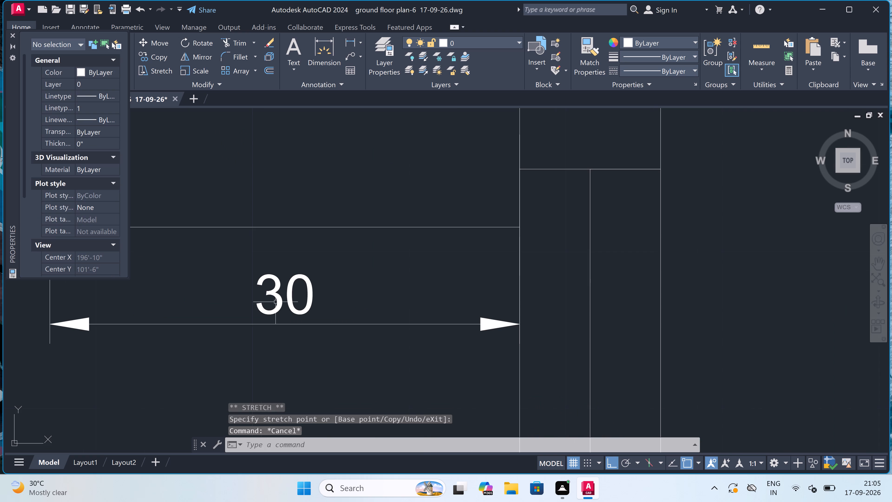
pyautogui.tripleClick(275, 296)
pyautogui.doubleClick(275, 296)
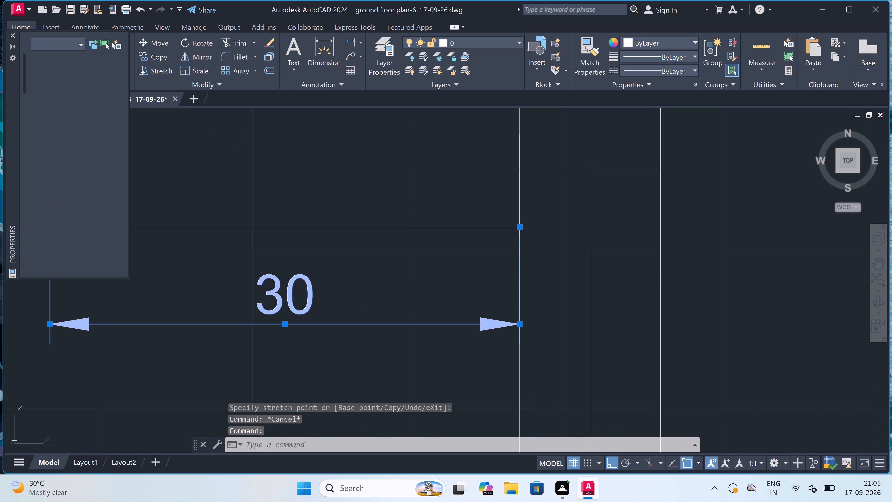
pyautogui.click(275, 296)
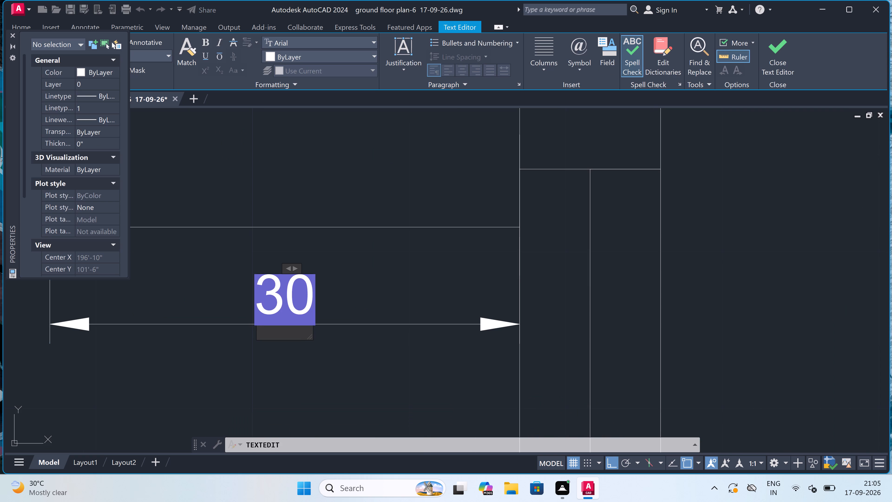
pyautogui.click(279, 298)
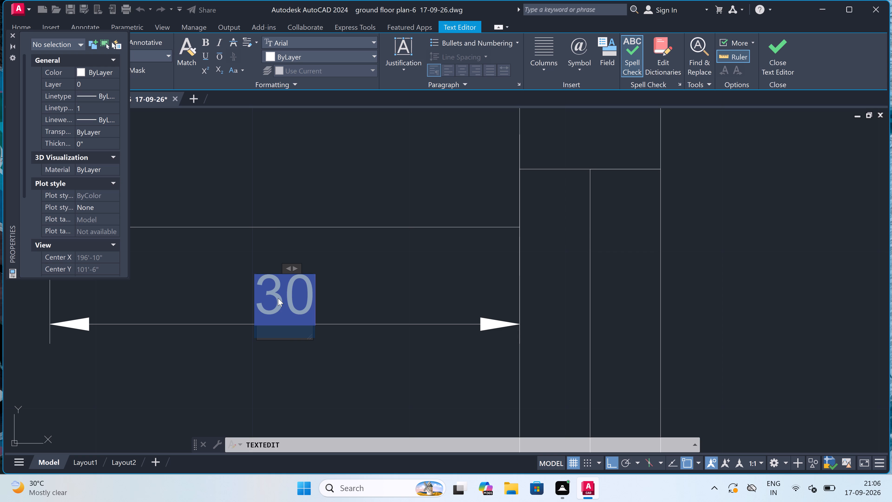
pyautogui.press('BackSpace')
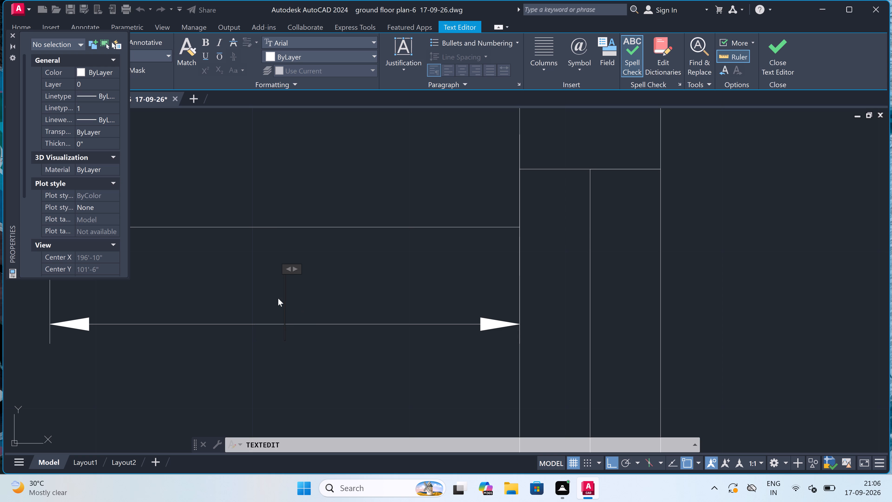
pyautogui.write("2'")
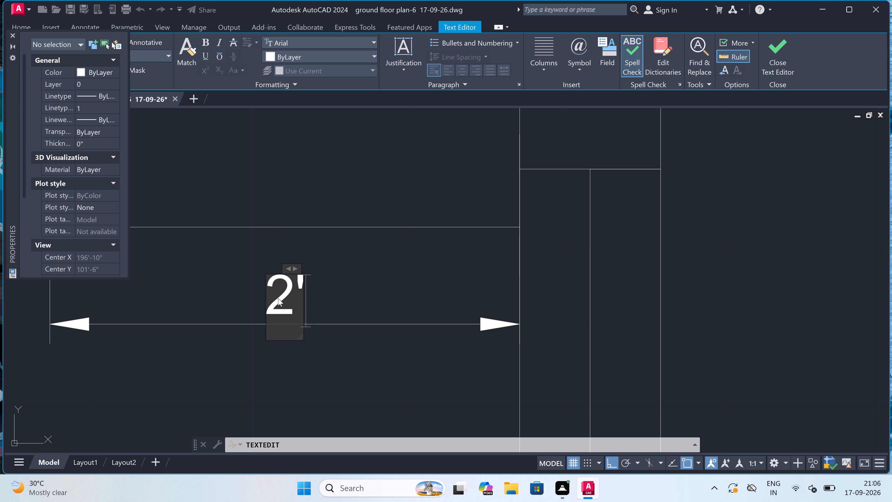
pyautogui.press('6')
pyautogui.hotkey('shift', '"')
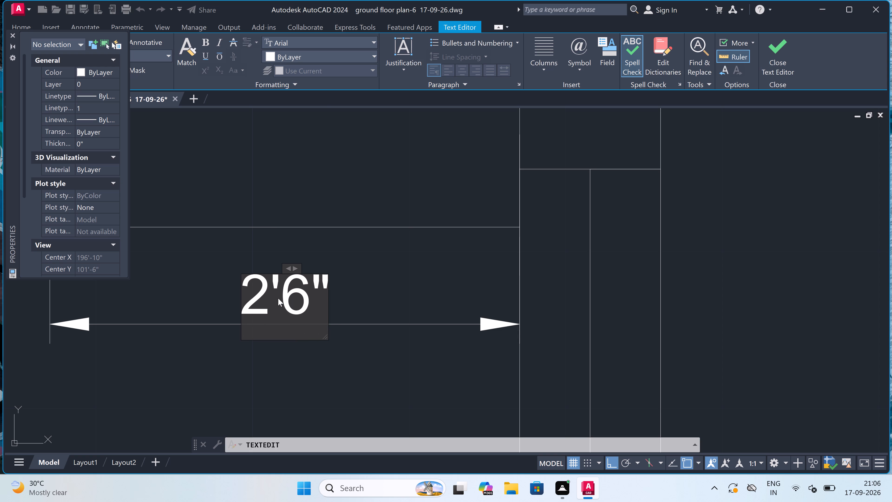
pyautogui.click(284, 212)
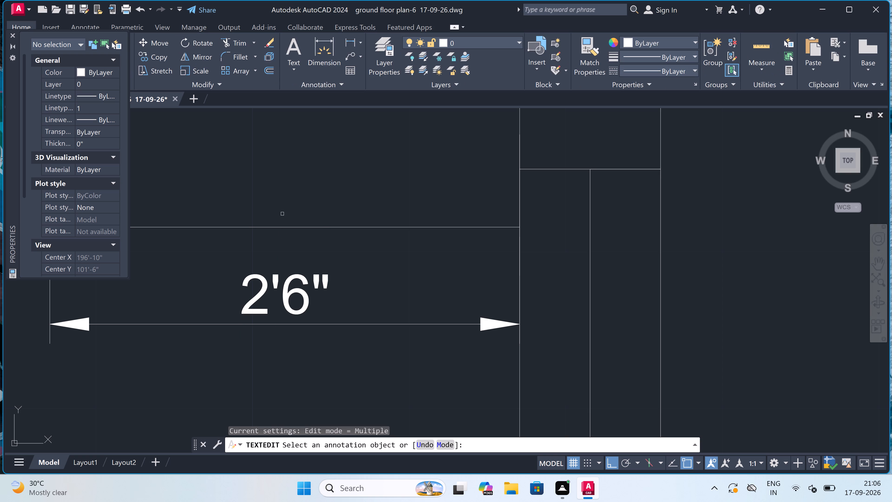
pyautogui.press('Escape')
# Add a linear dimension along the full length of the verandah strip below the drawing room, with its line inside the strip.
pyautogui.scroll(-6, 282, 214)
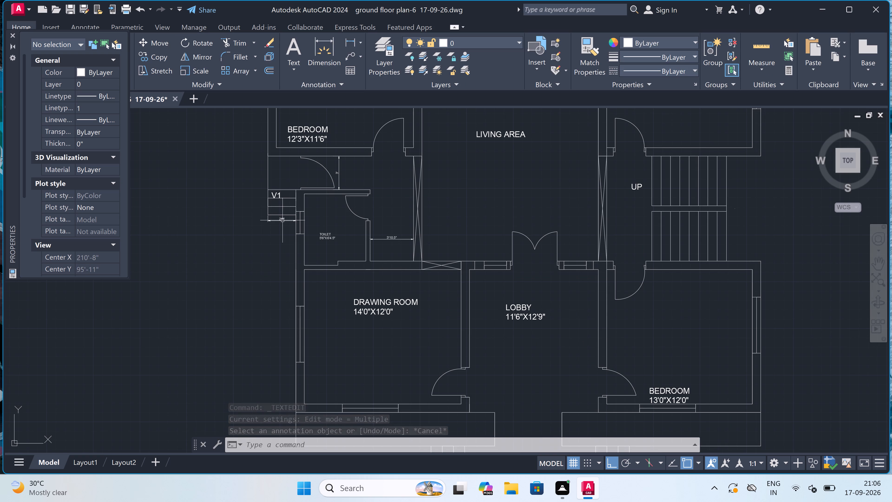
pyautogui.scroll(-2, 284, 223)
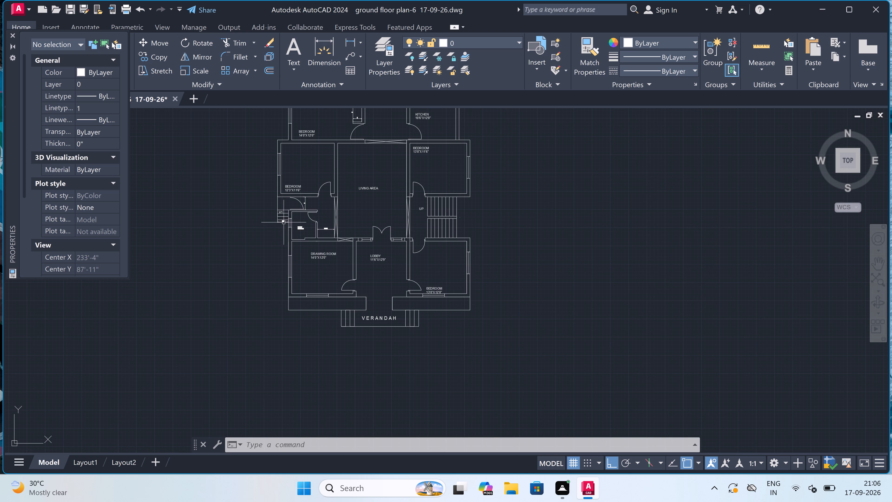
pyautogui.scroll(3, 307, 335)
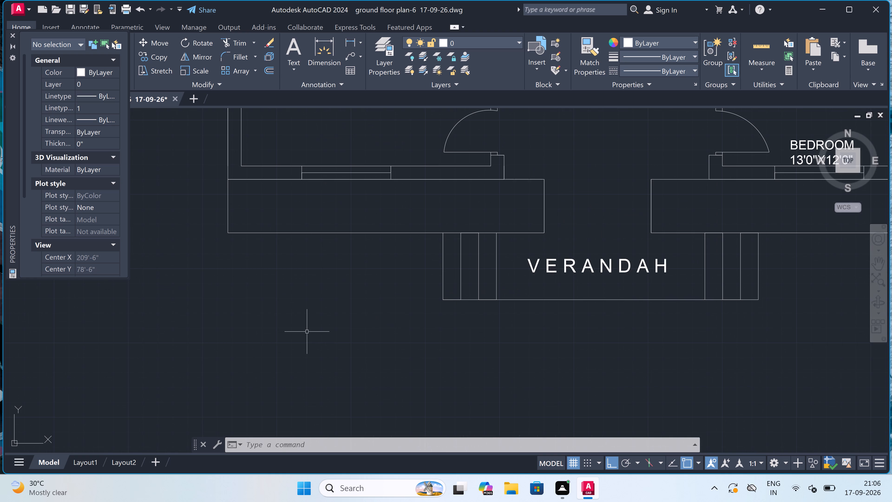
pyautogui.click(346, 40)
pyautogui.click(227, 182)
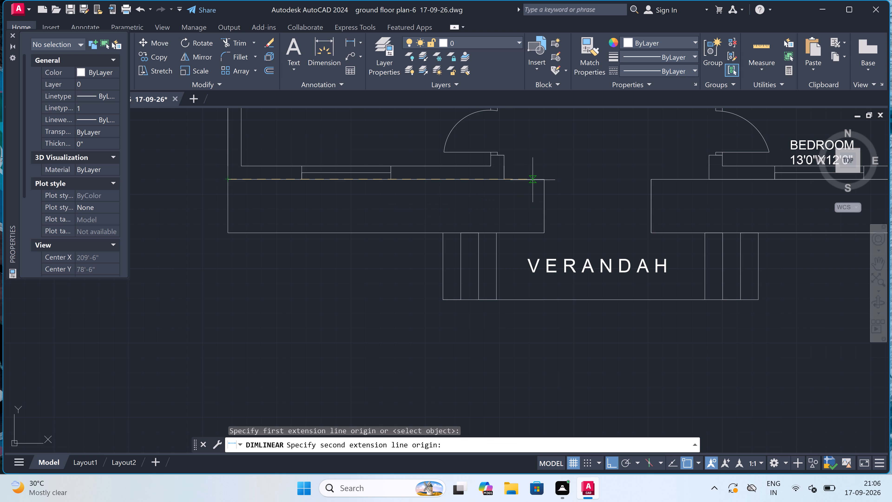
pyautogui.click(544, 179)
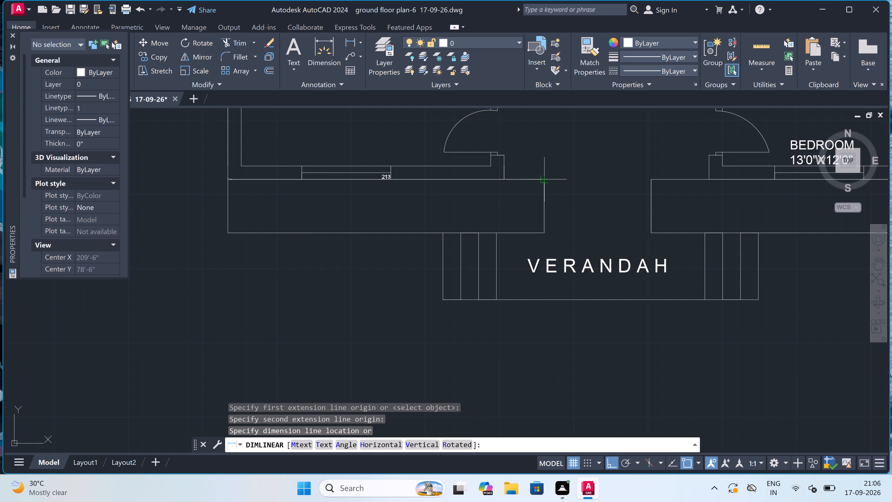
pyautogui.doubleClick(538, 210)
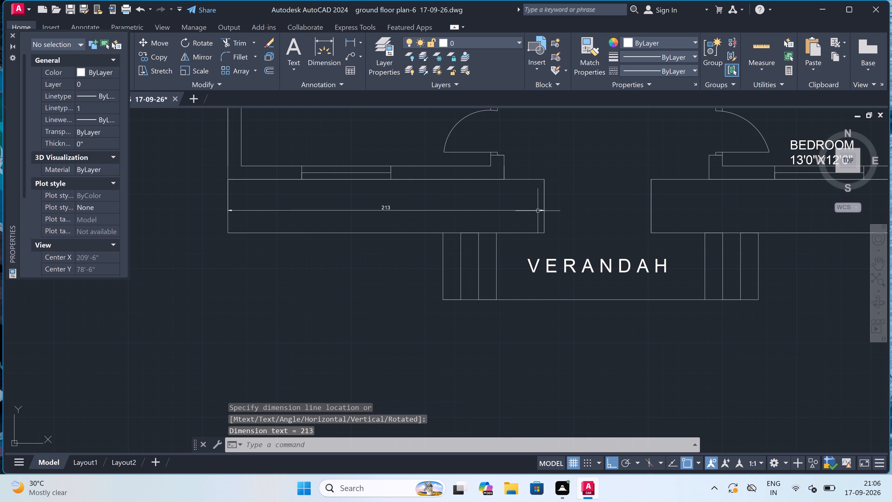
pyautogui.press('Escape')
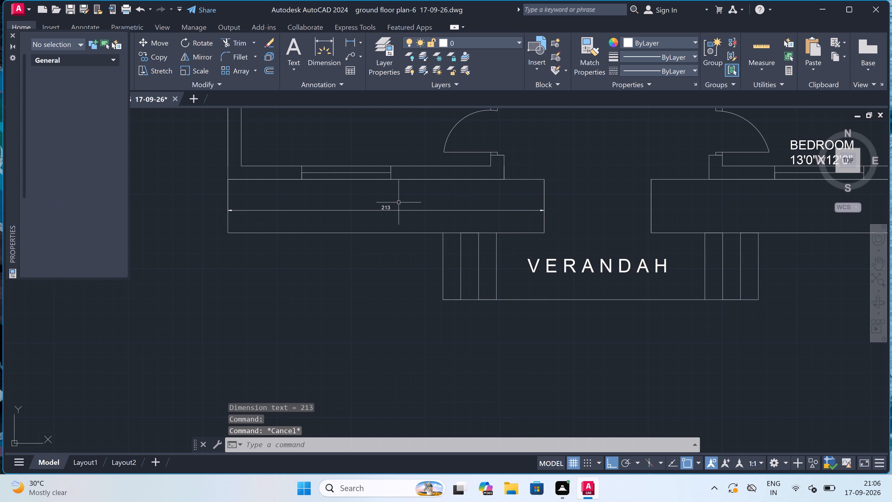
# Replace the text of the dimension on the verandah strip below the drawing room with 17'9" and end the text editing.
pyautogui.scroll(4, 376, 209)
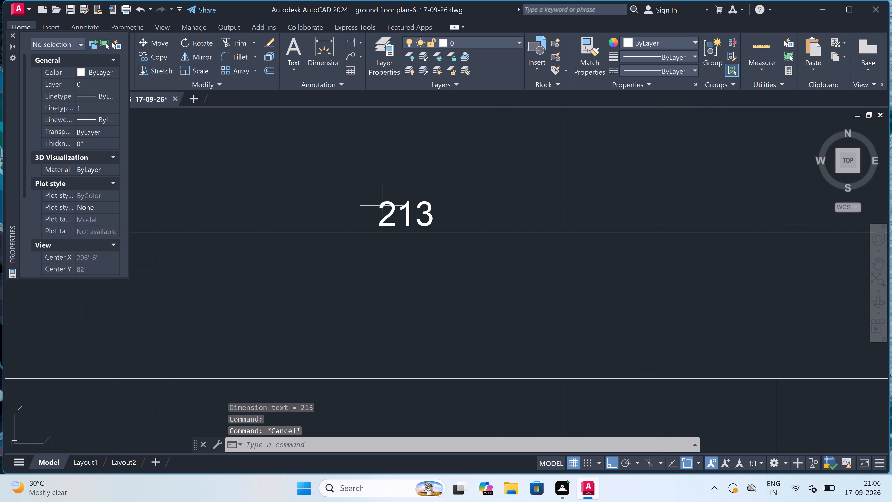
pyautogui.tripleClick(387, 204)
pyautogui.click(388, 203)
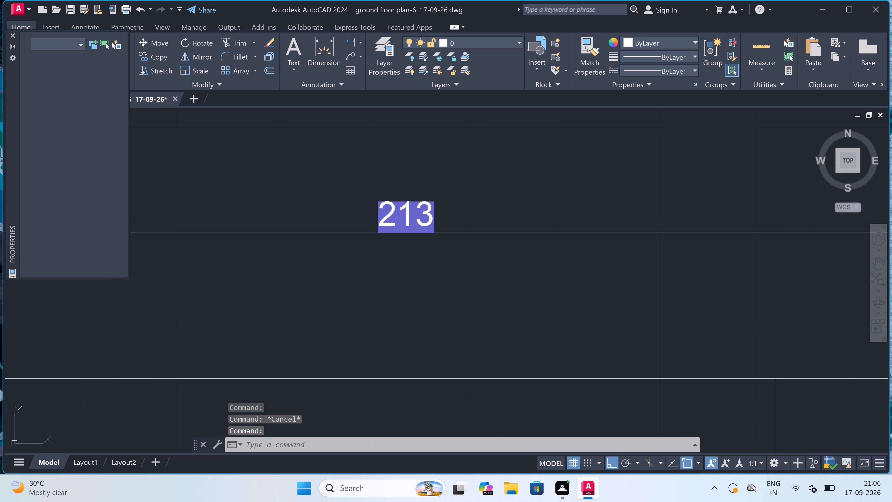
pyautogui.click(391, 214)
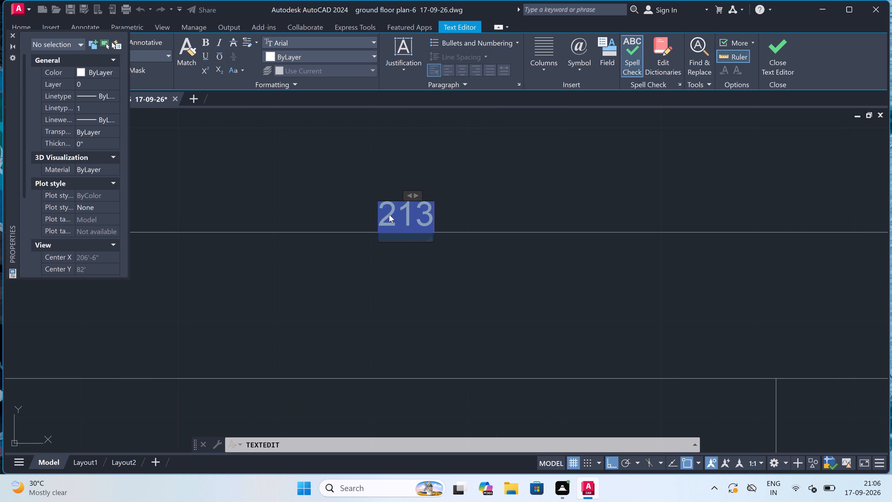
pyautogui.press('BackSpace')
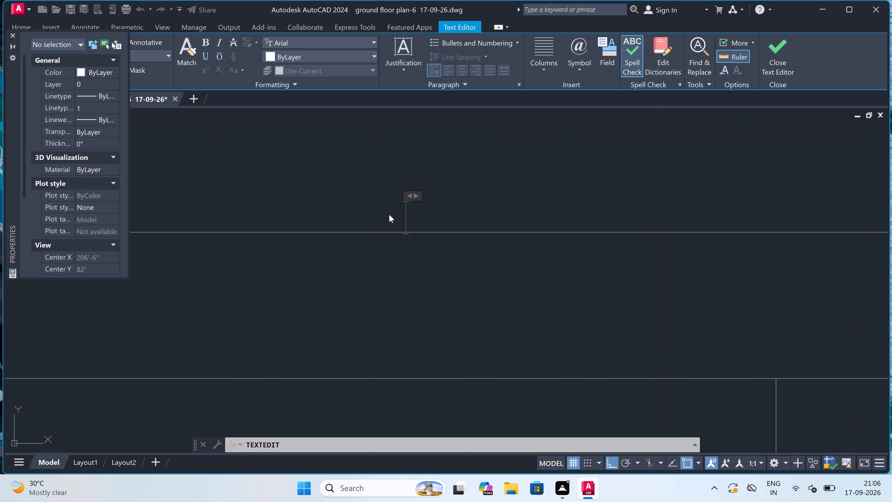
pyautogui.write('17\'9"')
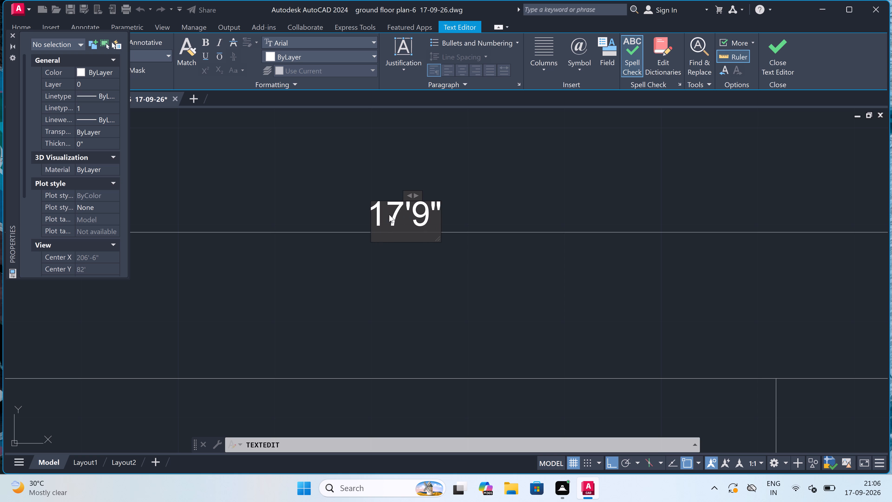
pyautogui.click(283, 297)
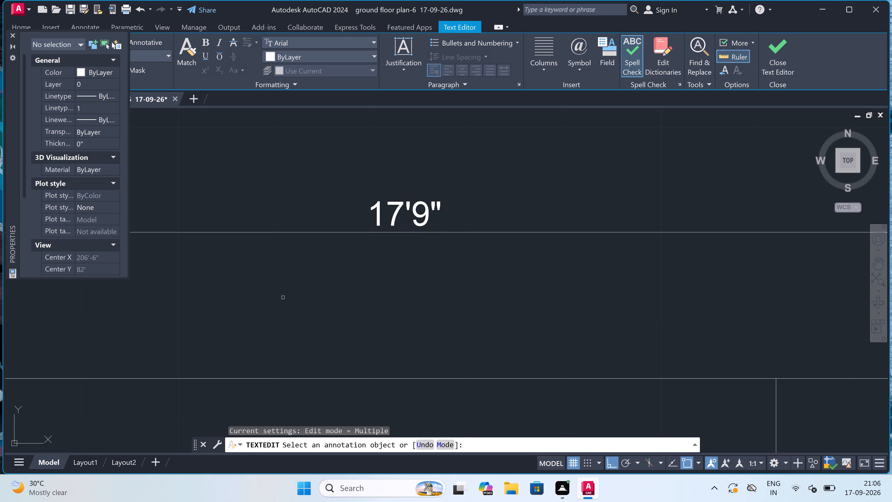
pyautogui.press('Escape')
# Add a linear dimension along the full length of the verandah strip below the 13'0"X12'0" bedroom, with its line inside the strip.
pyautogui.scroll(-7, 282, 297)
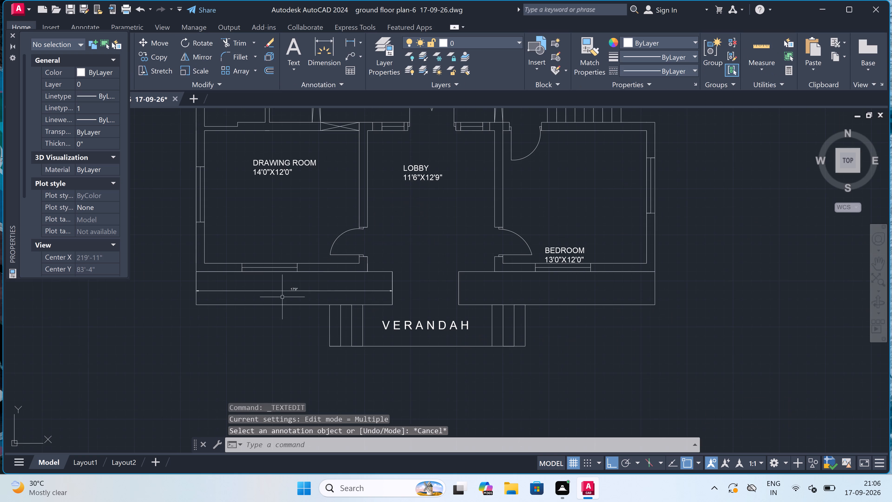
pyautogui.scroll(-2, 304, 295)
pyautogui.scroll(3, 422, 289)
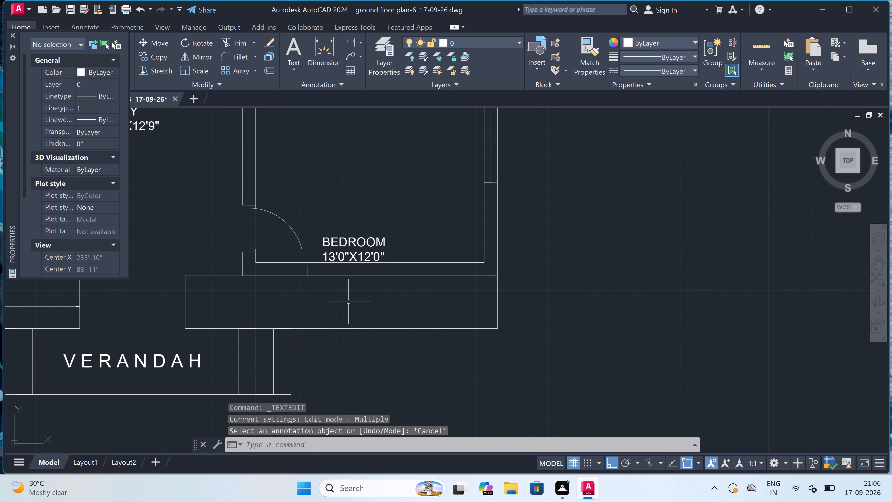
pyautogui.click(344, 42)
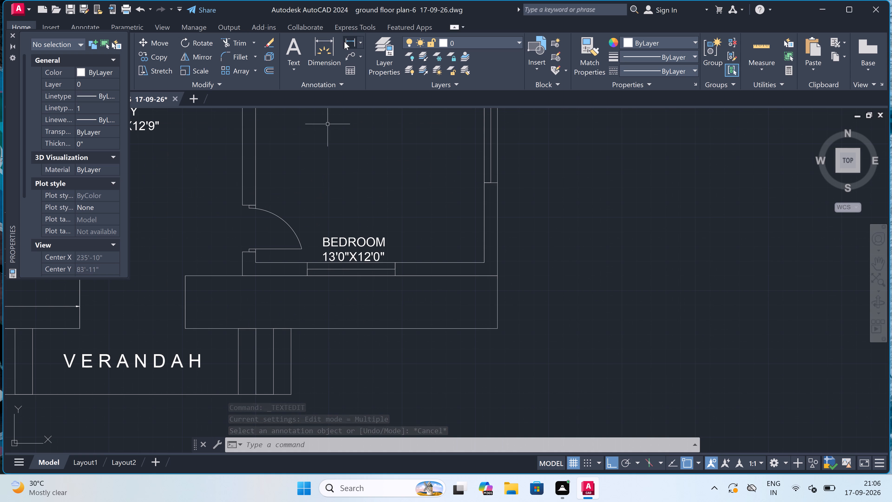
pyautogui.click(184, 278)
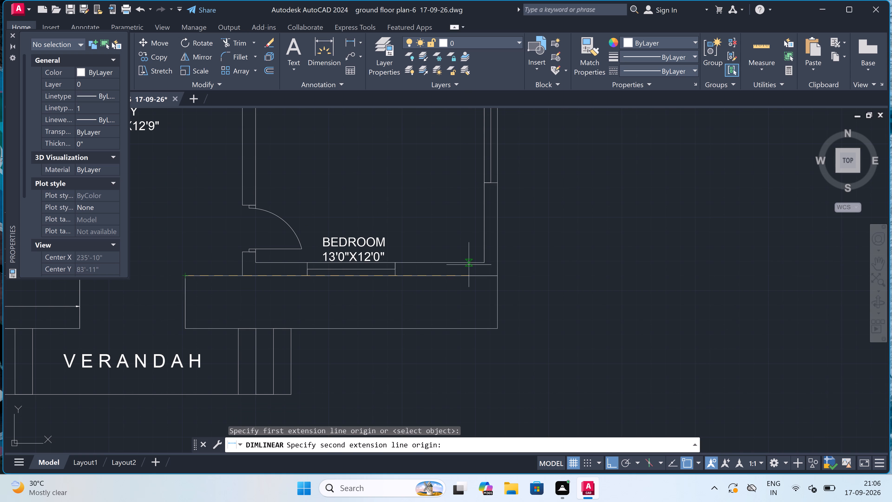
pyautogui.click(494, 276)
pyautogui.click(492, 304)
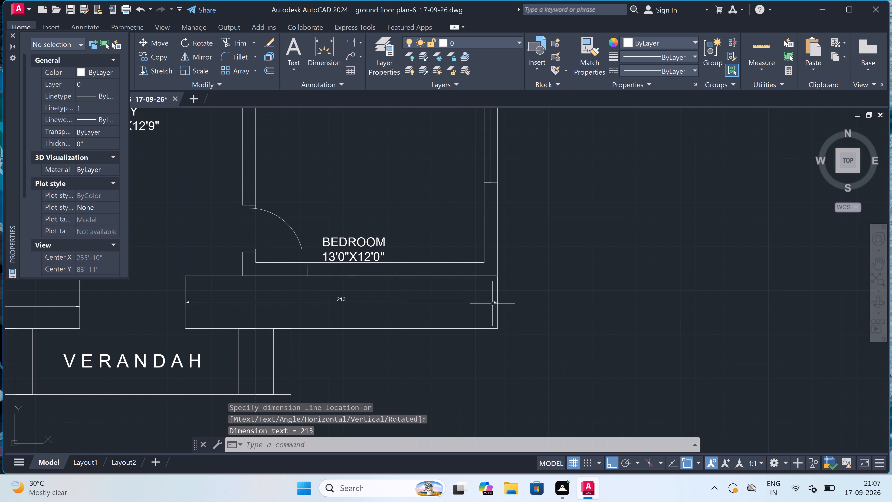
# Replace the text of the dimension on the verandah strip below the bedroom with 17'9" and end the text editing.
pyautogui.scroll(3, 326, 306)
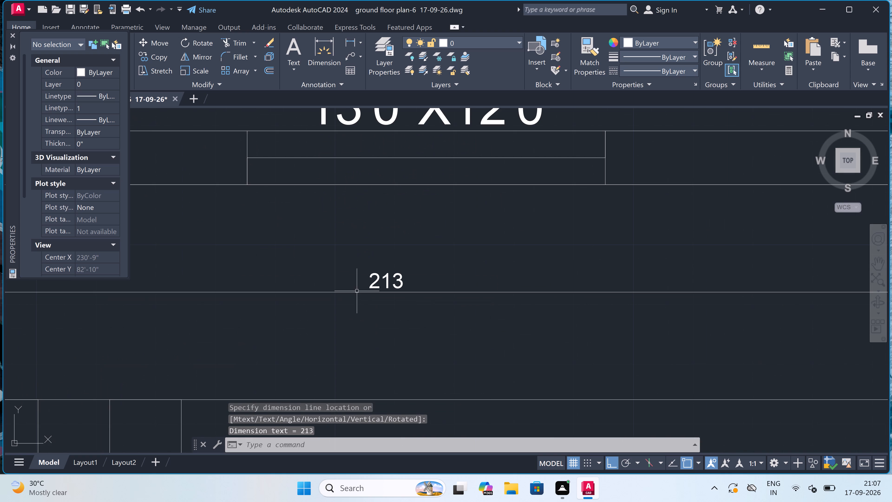
pyautogui.tripleClick(371, 281)
pyautogui.click(371, 281)
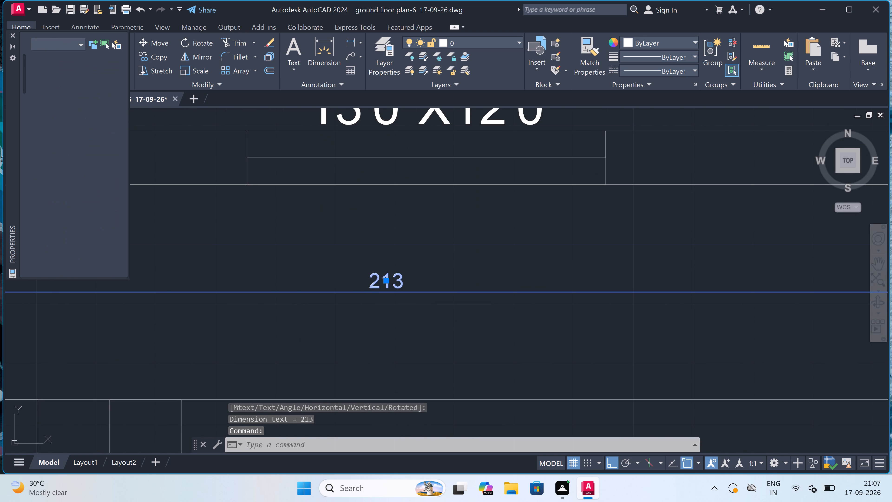
pyautogui.doubleClick(374, 281)
pyautogui.click(374, 281)
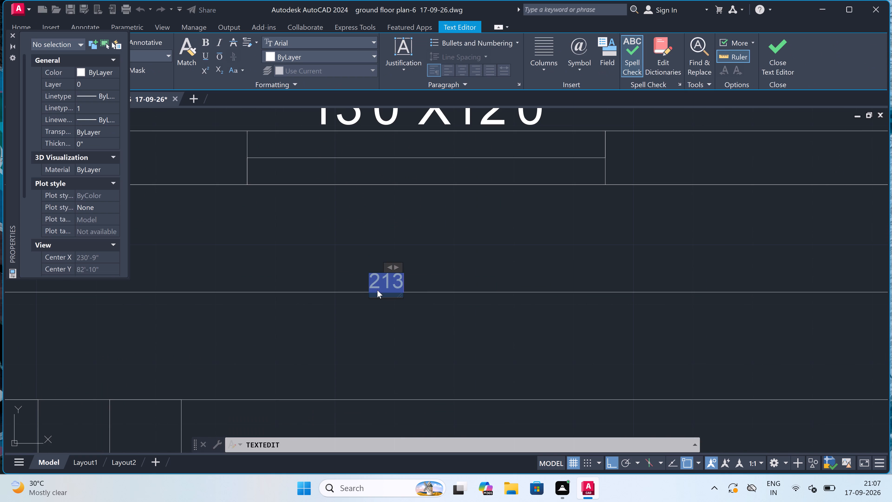
pyautogui.press('BackSpace')
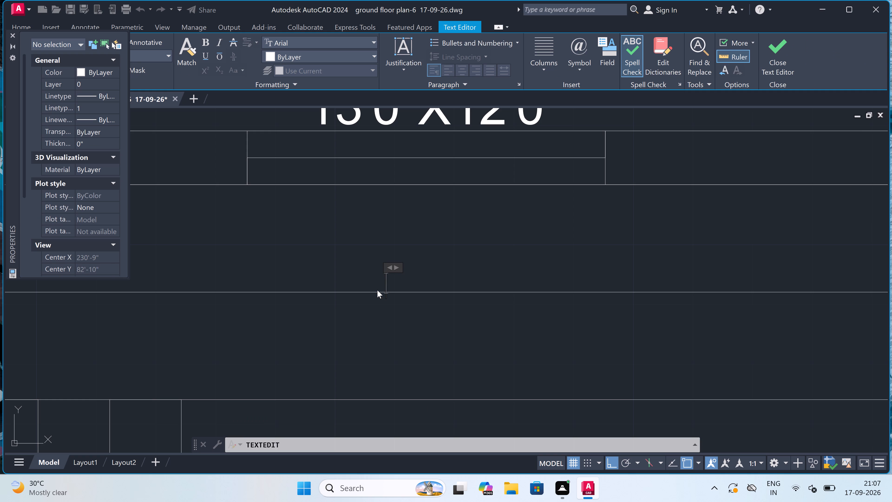
pyautogui.write('17\'9"')
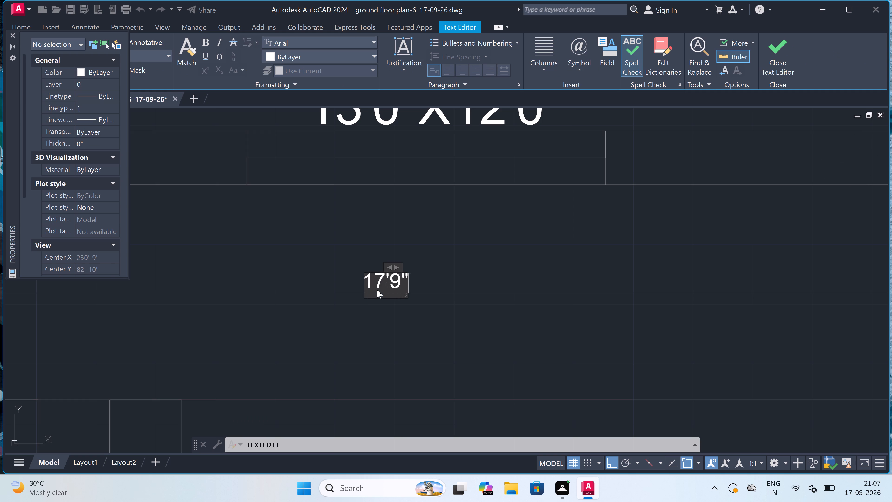
pyautogui.click(309, 356)
pyautogui.press('Escape')
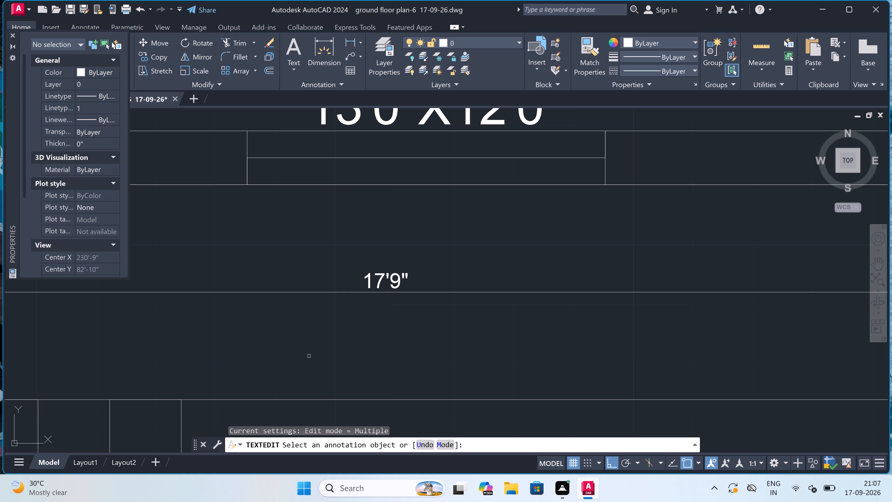
# Add a linear dimension across the opening between the two verandah strips, nearly in line with the strip dimensions.
pyautogui.scroll(-6, 334, 334)
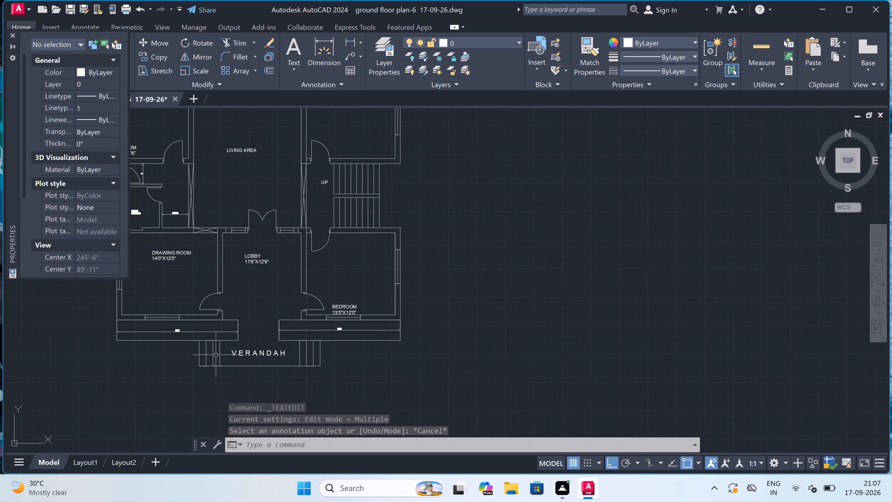
pyautogui.scroll(3, 243, 328)
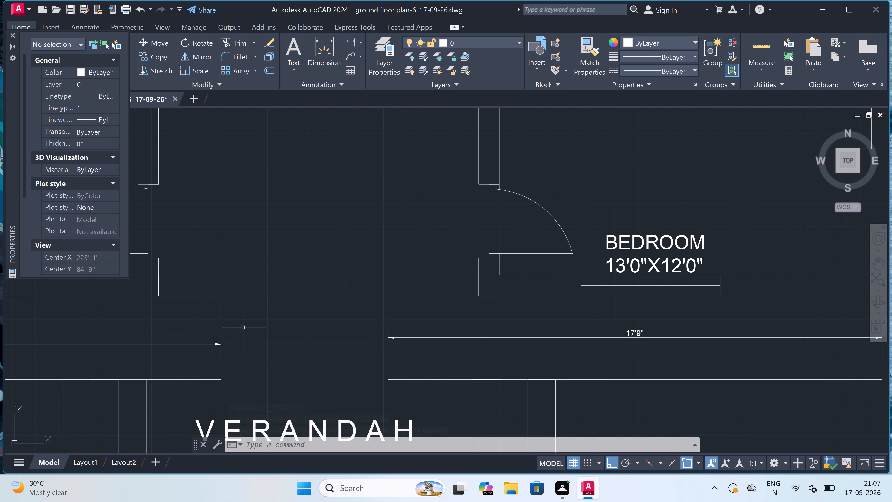
pyautogui.click(346, 43)
pyautogui.click(220, 337)
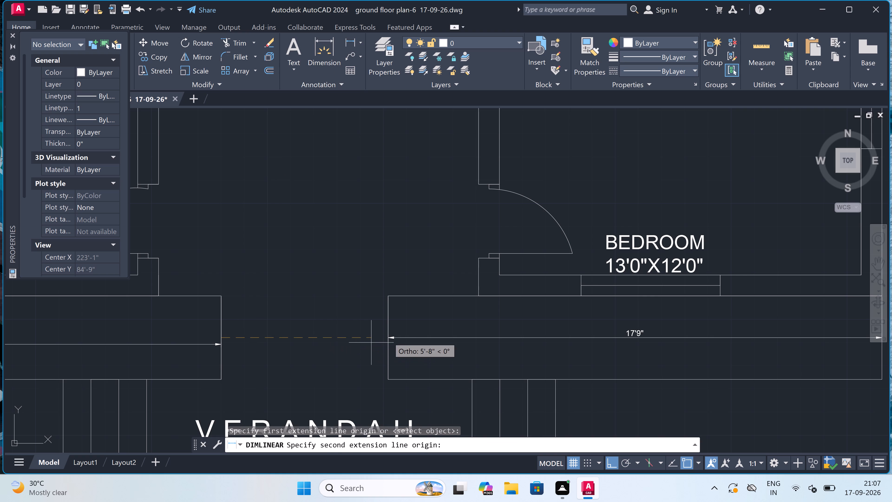
pyautogui.click(388, 337)
pyautogui.click(370, 337)
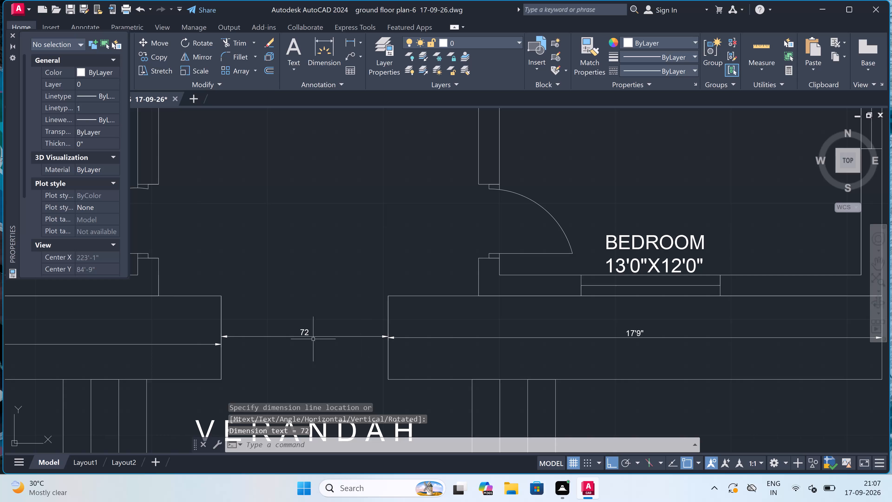
# Replace the text of the dimension across the verandah opening with 6'.
pyautogui.scroll(2, 287, 337)
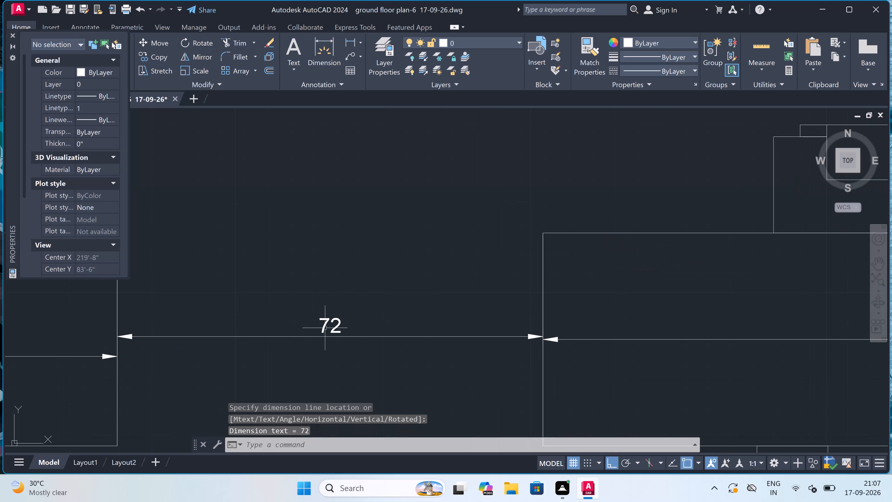
pyautogui.tripleClick(325, 327)
pyautogui.doubleClick(325, 327)
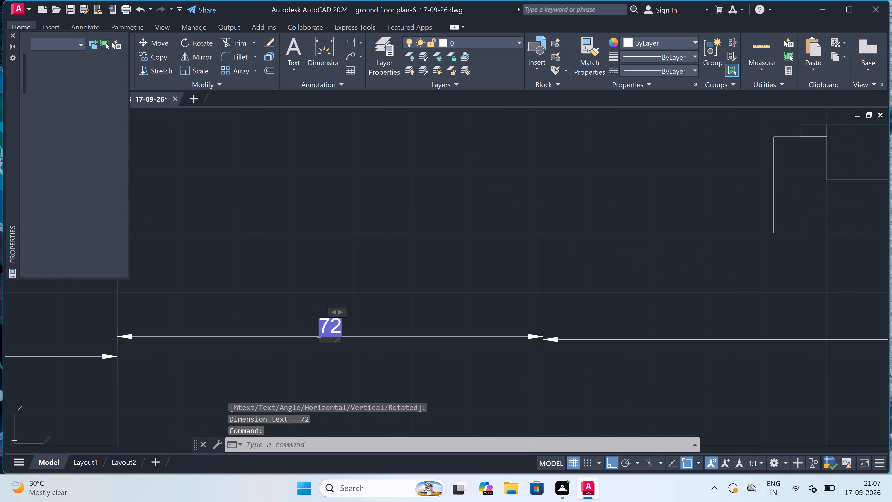
pyautogui.click(324, 327)
pyautogui.click(324, 327)
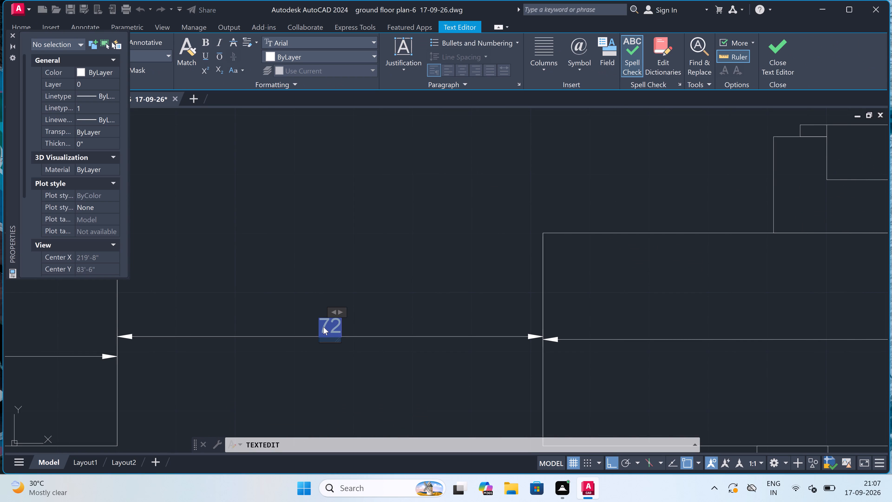
pyautogui.press('BackSpace')
pyautogui.write("6'")
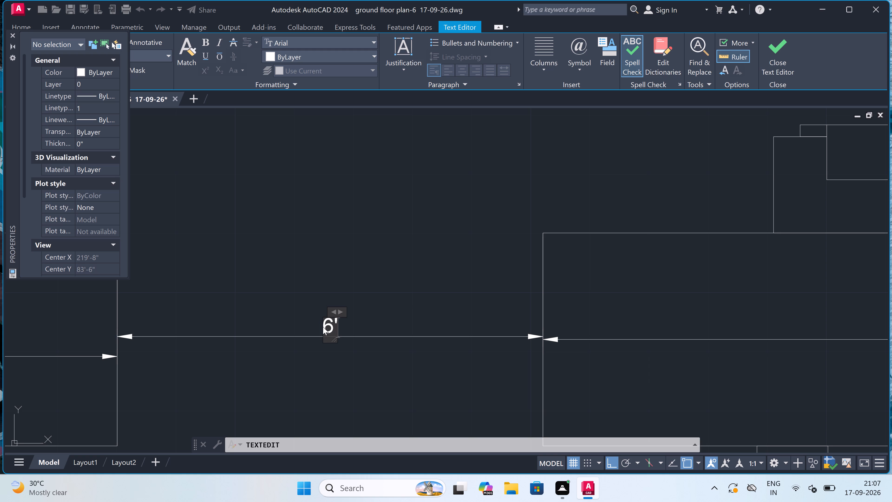
pyautogui.click(321, 275)
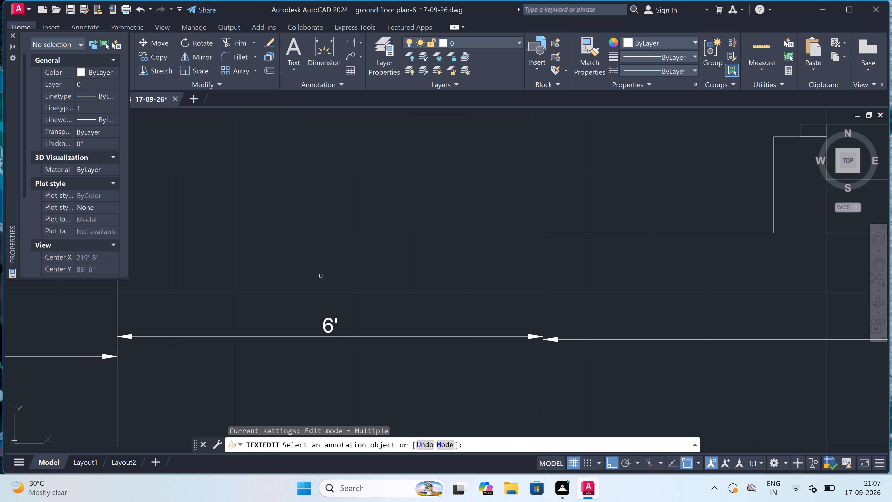
# End the text editing and review the whole ground floor plan, from the top bedroom and kitchen down to the verandah.
pyautogui.press('Escape')
pyautogui.scroll(-8, 323, 280)
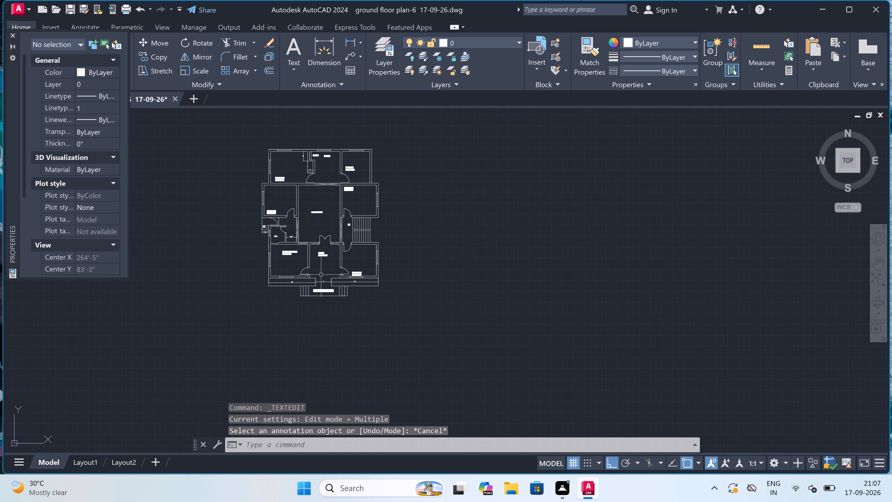
pyautogui.scroll(3, 307, 141)
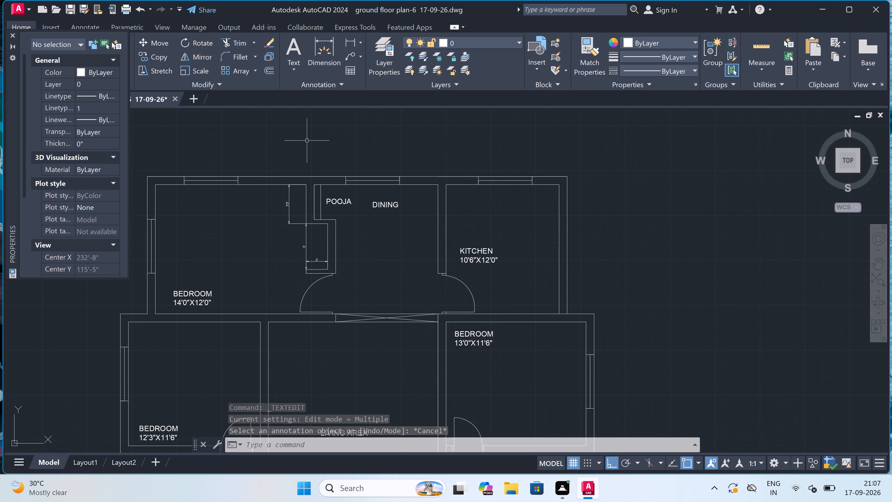
pyautogui.scroll(-1, 307, 141)
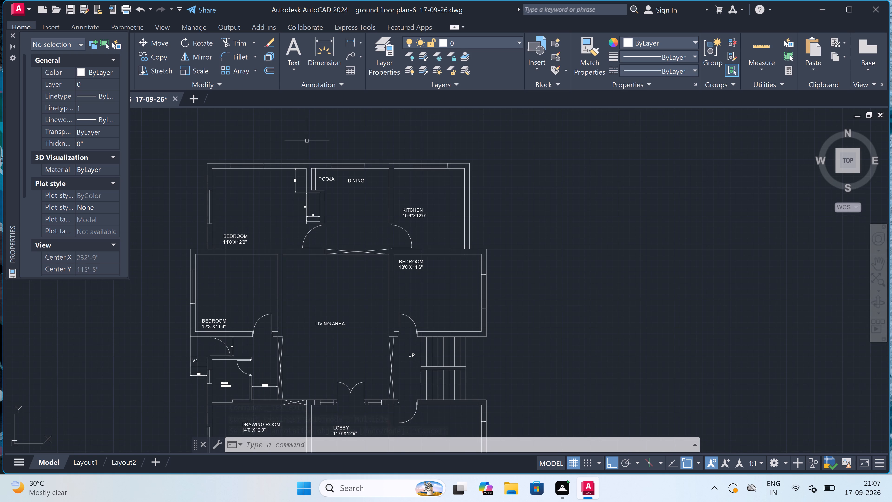
pyautogui.scroll(-1, 307, 141)
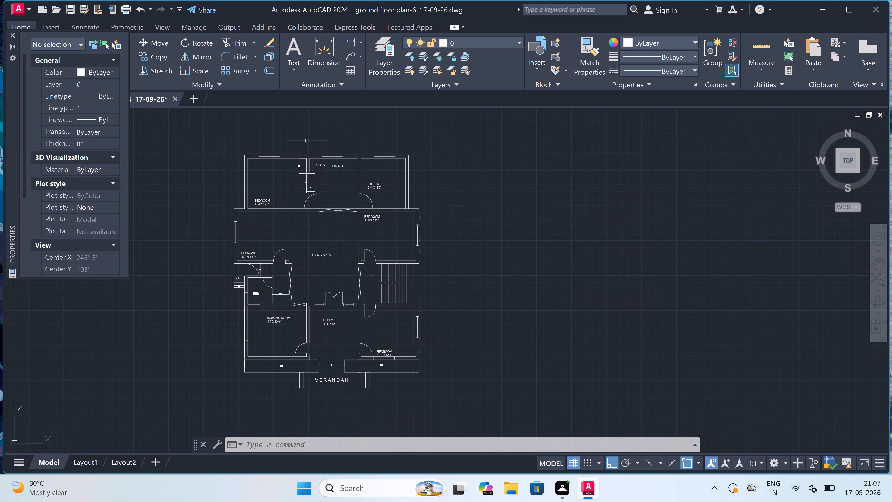
pyautogui.scroll(1, 307, 141)
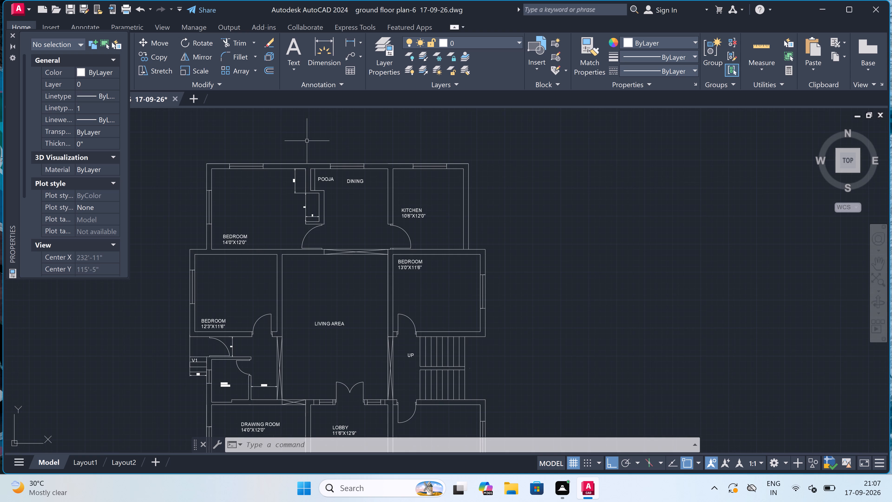
pyautogui.scroll(-1, 307, 141)
pyautogui.scroll(1, 301, 231)
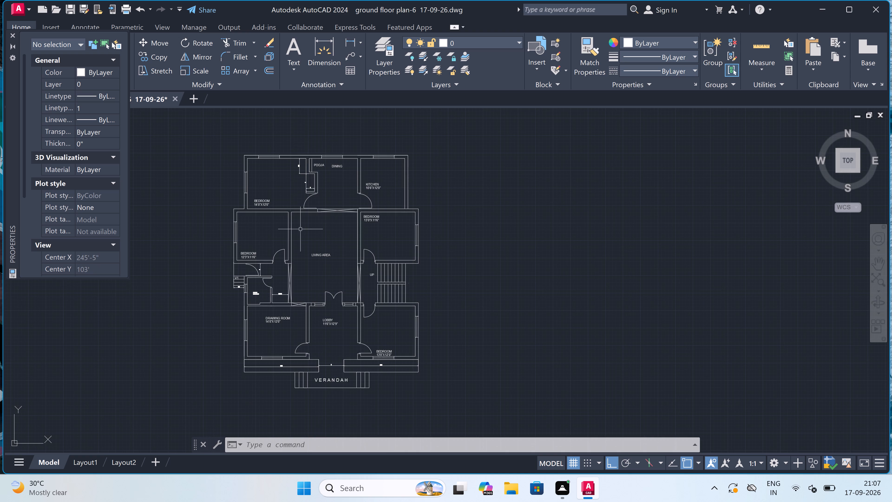
pyautogui.scroll(1, 301, 231)
pyautogui.scroll(-1, 301, 230)
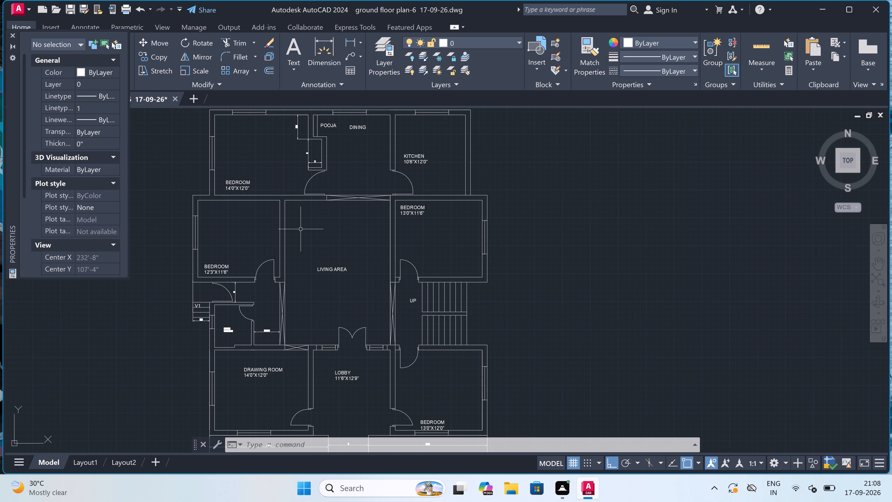
pyautogui.scroll(-3, 301, 229)
pyautogui.scroll(2, 301, 229)
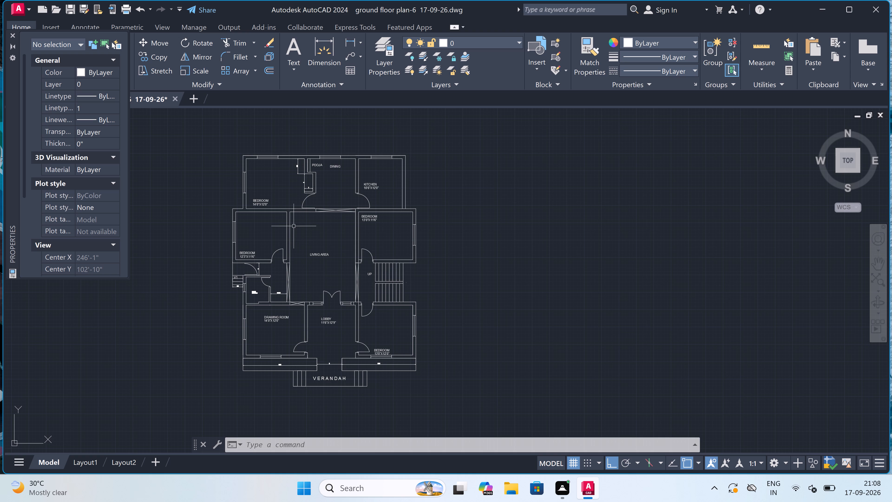
# Copy the entire ground floor plan horizontally to the east by about 53'-6", making a single copy beside the original.
pyautogui.click(456, 149)
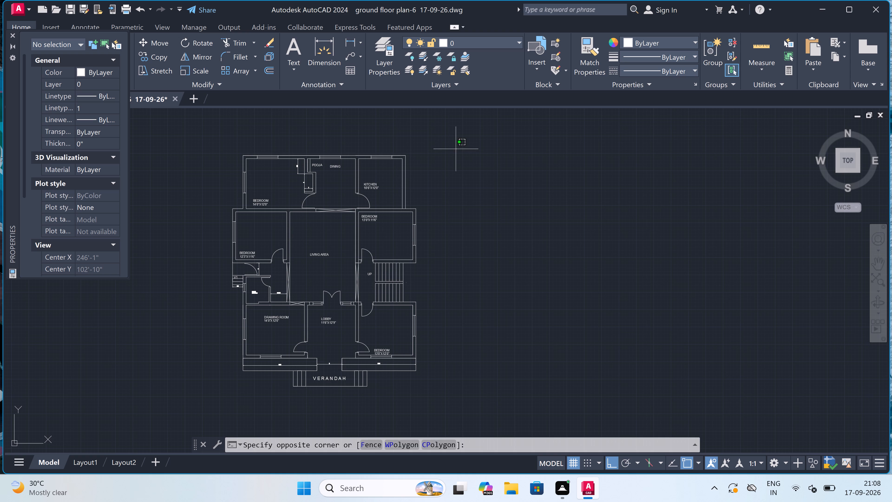
pyautogui.click(208, 400)
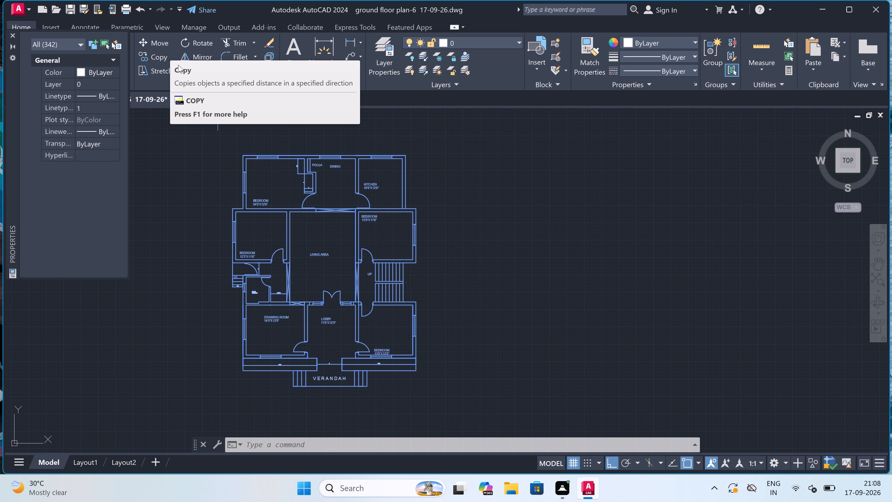
pyautogui.click(155, 60)
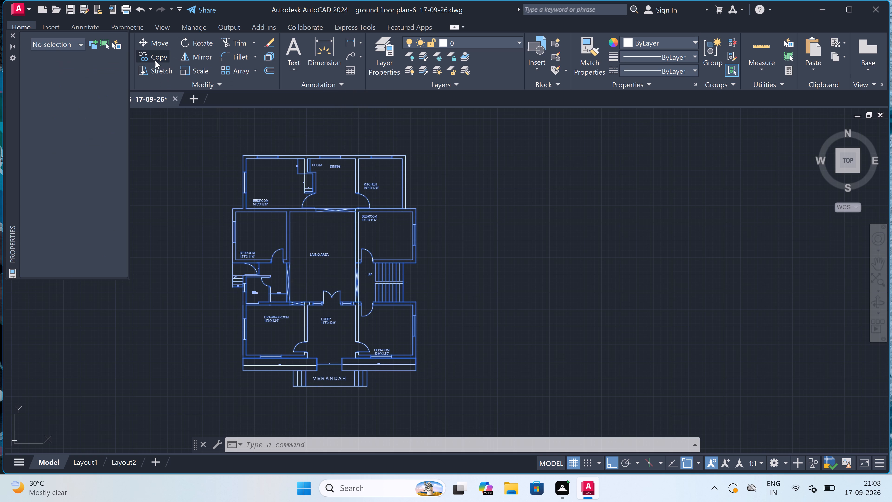
pyautogui.click(276, 186)
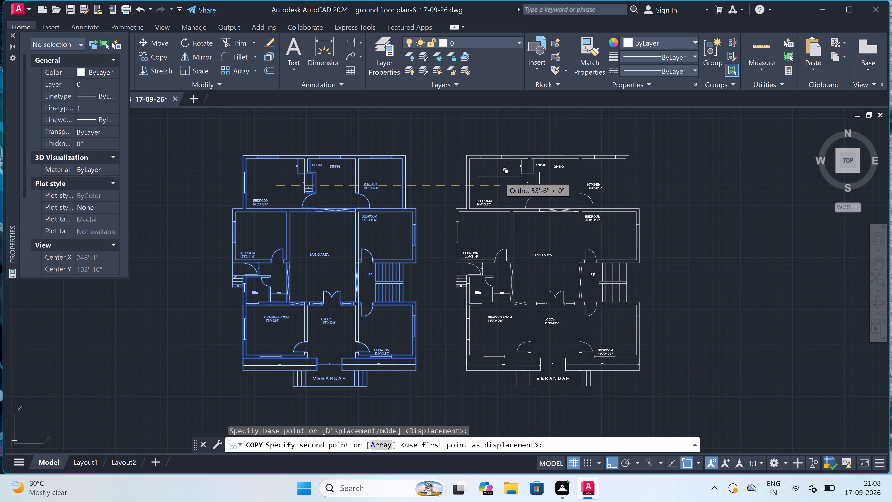
pyautogui.doubleClick(500, 177)
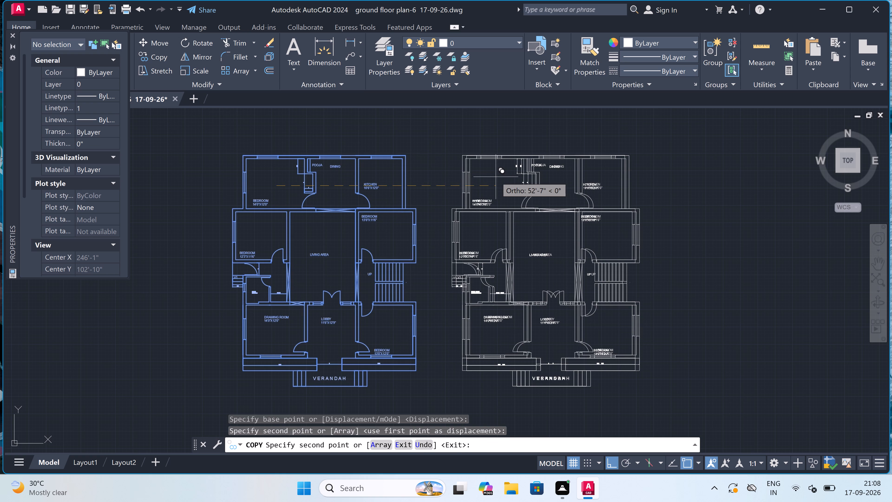
pyautogui.press('Escape')
# Erase the BEDROOM 14'0"X12'0" label from the copied plan.
pyautogui.scroll(-3, 423, 165)
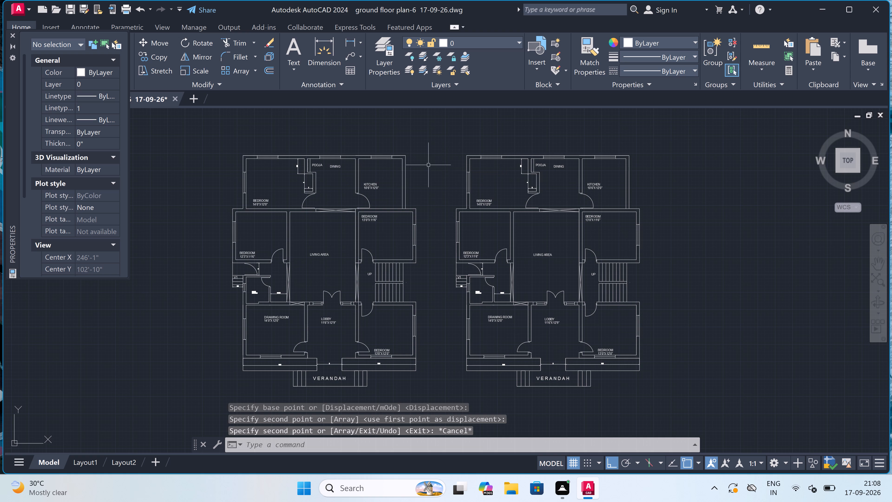
pyautogui.scroll(2, 442, 180)
pyautogui.scroll(2, 426, 159)
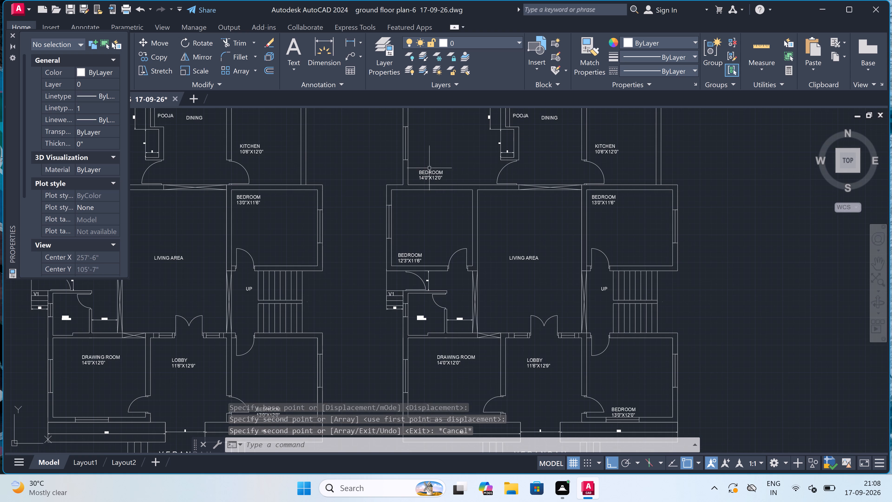
pyautogui.click(430, 178)
pyautogui.scroll(2, 429, 177)
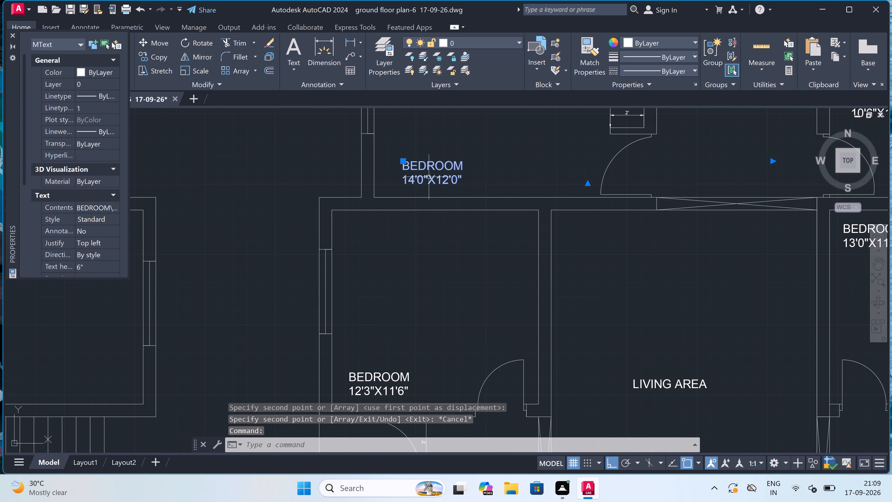
pyautogui.press('Delete')
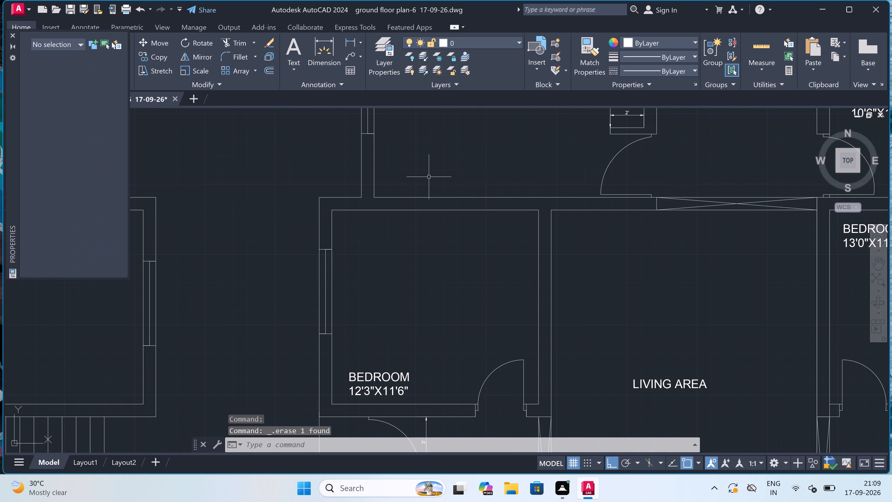
# Erase the 12'3"X11'6" bedroom, living area, drawing room, toilet and lobby labels together from the copied plan.
pyautogui.scroll(-4, 425, 179)
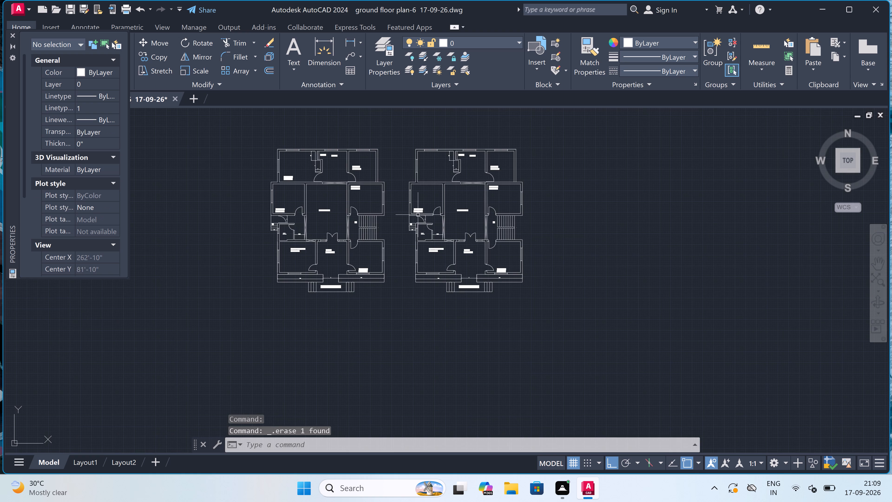
pyautogui.scroll(3, 418, 214)
pyautogui.click(403, 194)
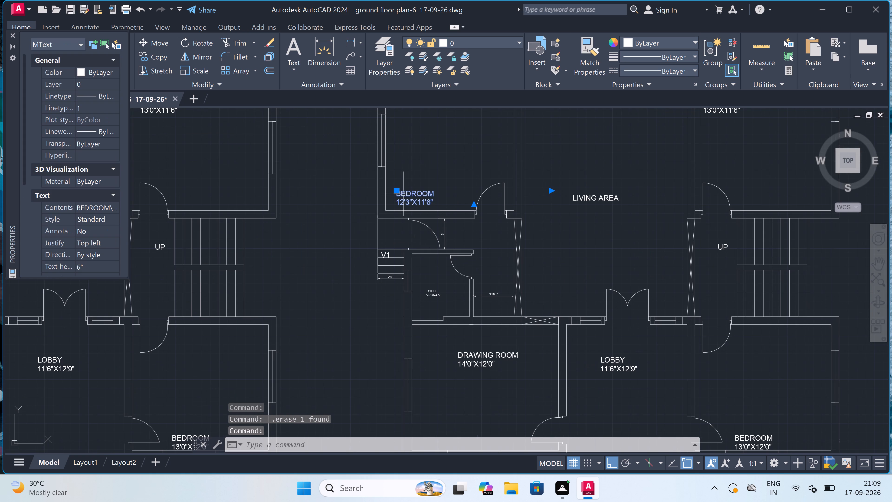
pyautogui.click(580, 201)
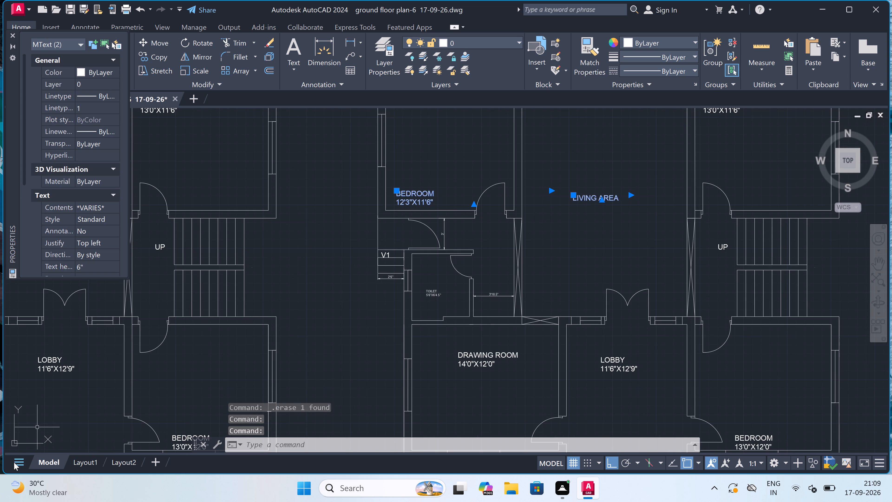
pyautogui.scroll(-3, 7, 463)
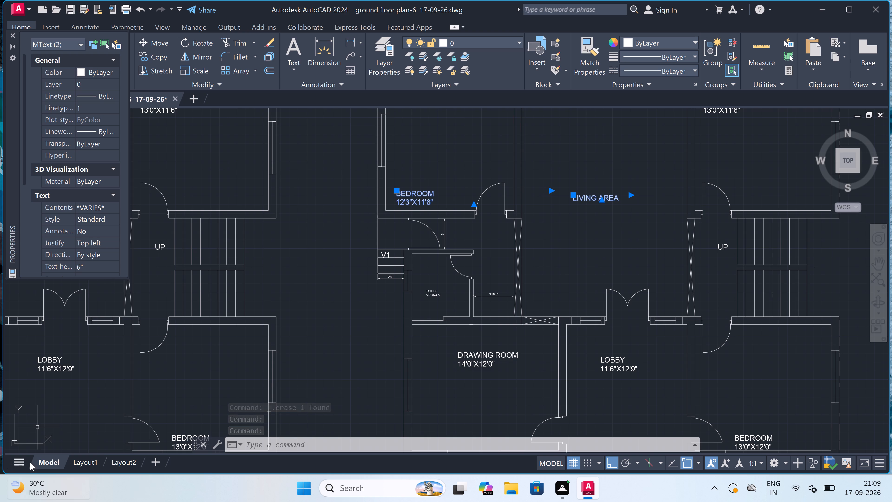
pyautogui.scroll(-1, 491, 265)
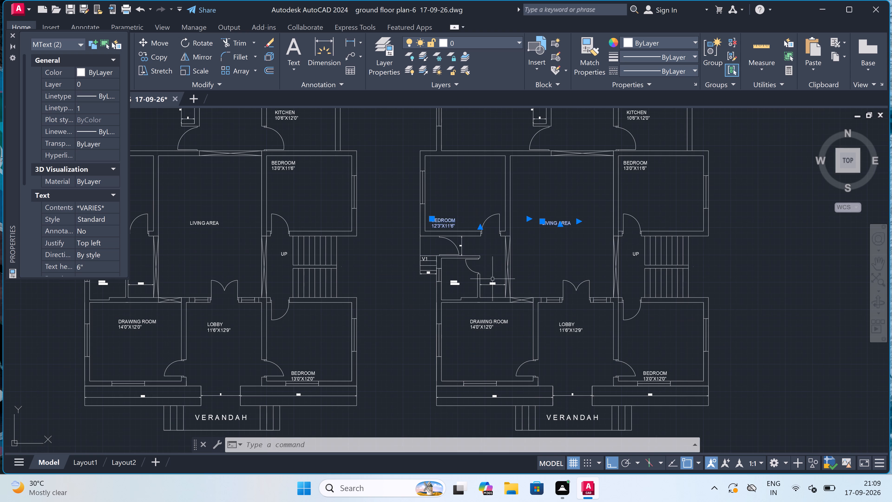
pyautogui.doubleClick(487, 323)
pyautogui.scroll(2, 484, 323)
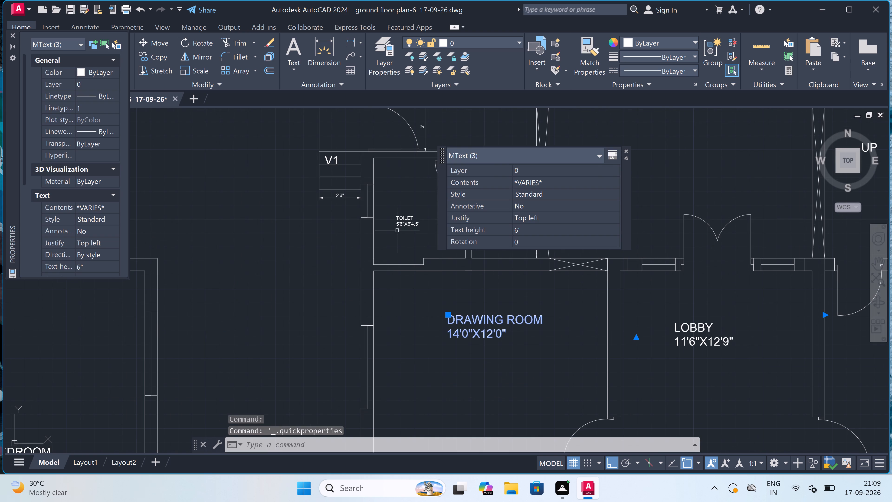
pyautogui.click(398, 225)
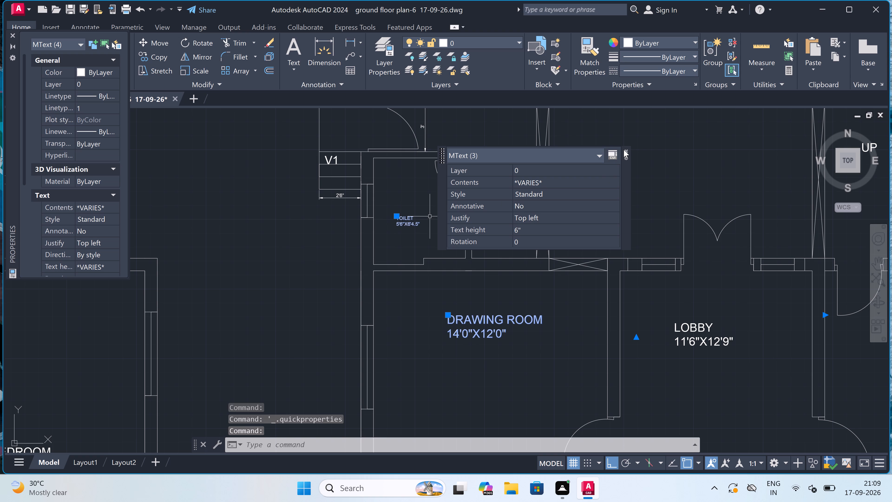
pyautogui.click(624, 149)
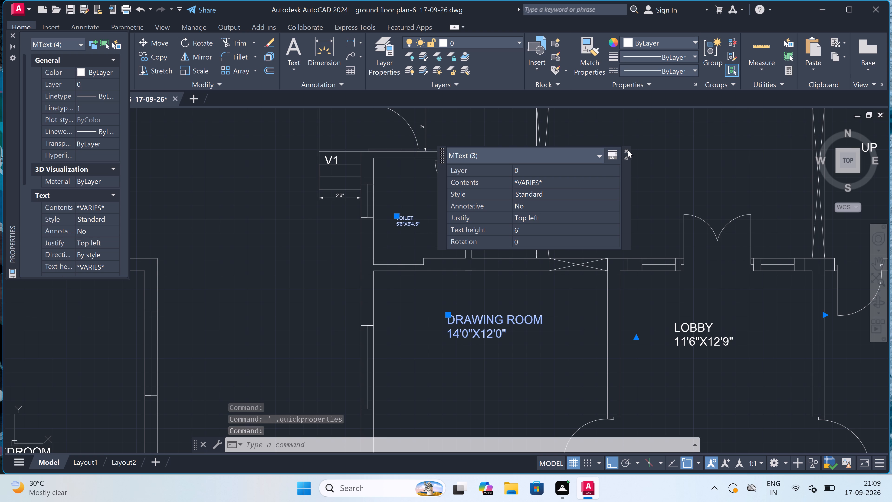
pyautogui.click(628, 150)
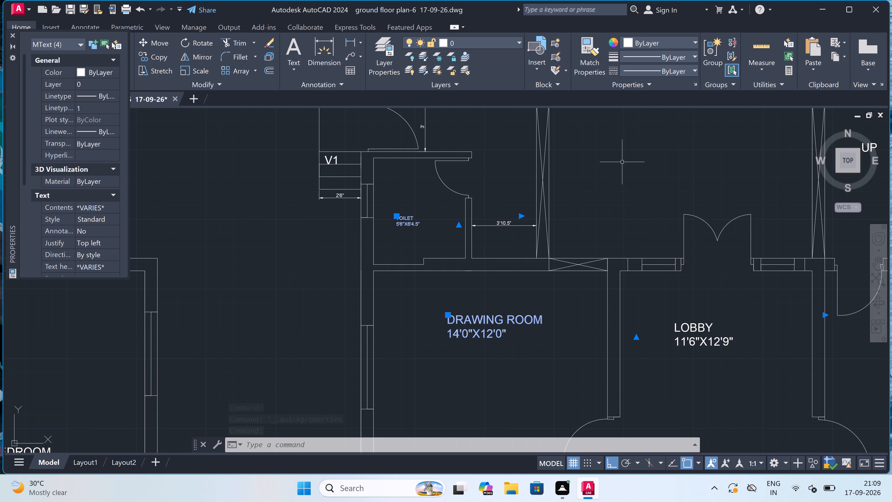
pyautogui.scroll(-4, 622, 231)
pyautogui.scroll(2, 627, 248)
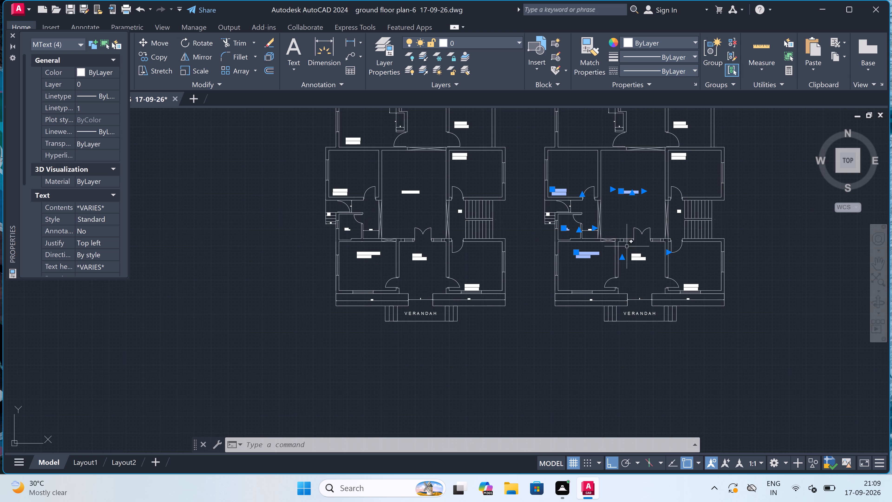
pyautogui.scroll(1, 627, 248)
pyautogui.click(650, 277)
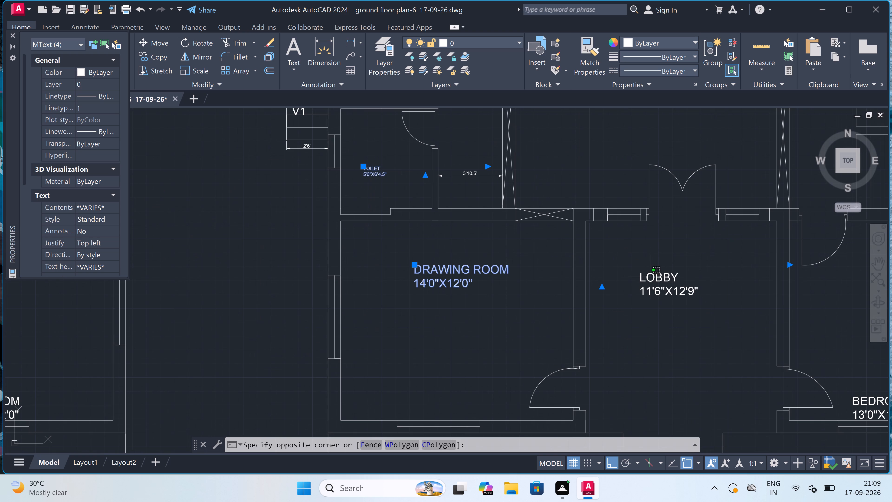
pyautogui.click(646, 274)
pyautogui.press('Delete')
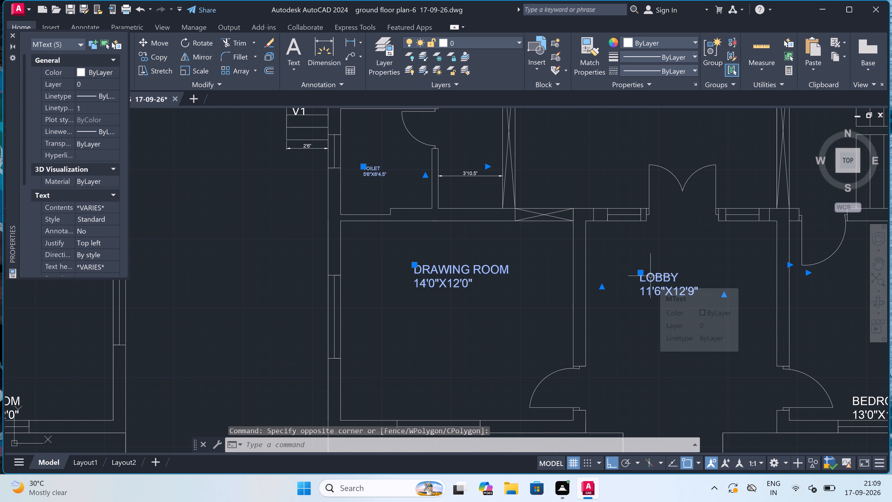
# Erase the BEDROOM 13'0"X12'0" label and the VERANDAH label from the copied plan.
pyautogui.scroll(-2, 513, 258)
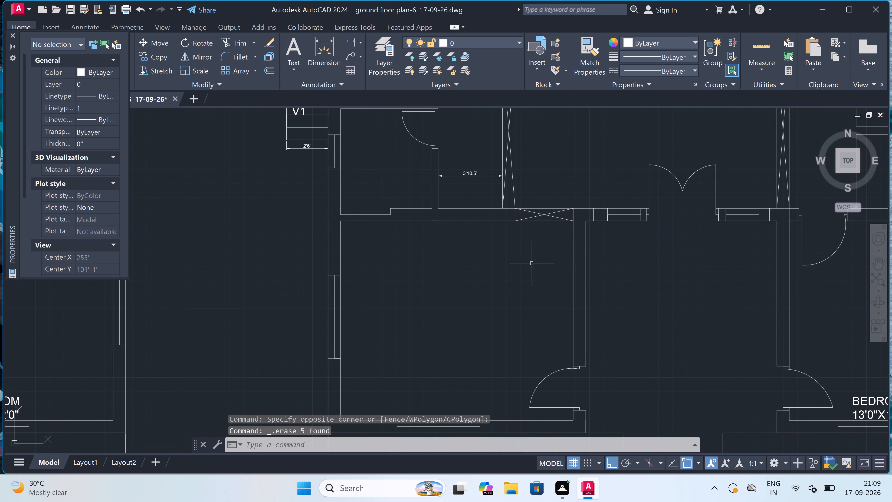
pyautogui.scroll(-3, 514, 258)
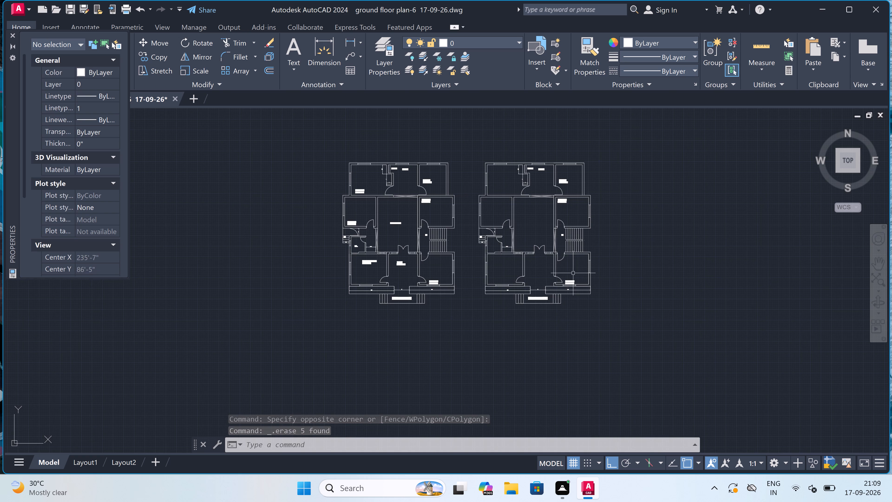
pyautogui.scroll(4, 572, 279)
pyautogui.click(563, 292)
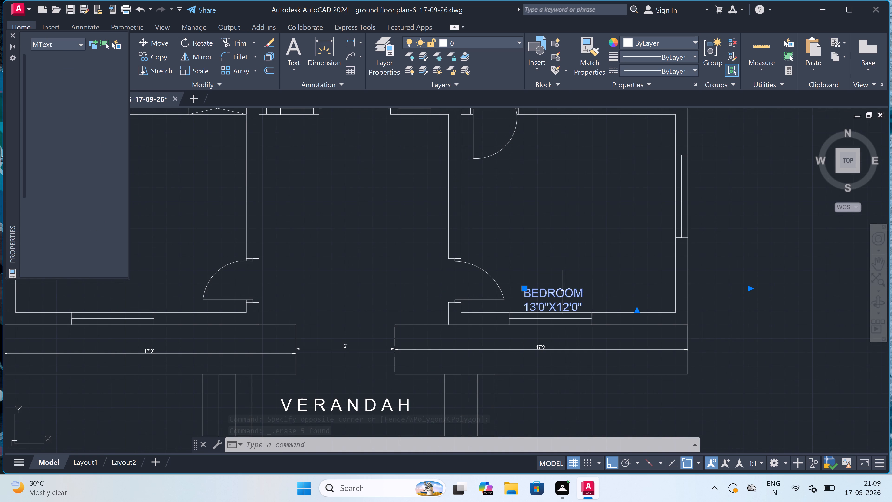
pyautogui.press('Delete')
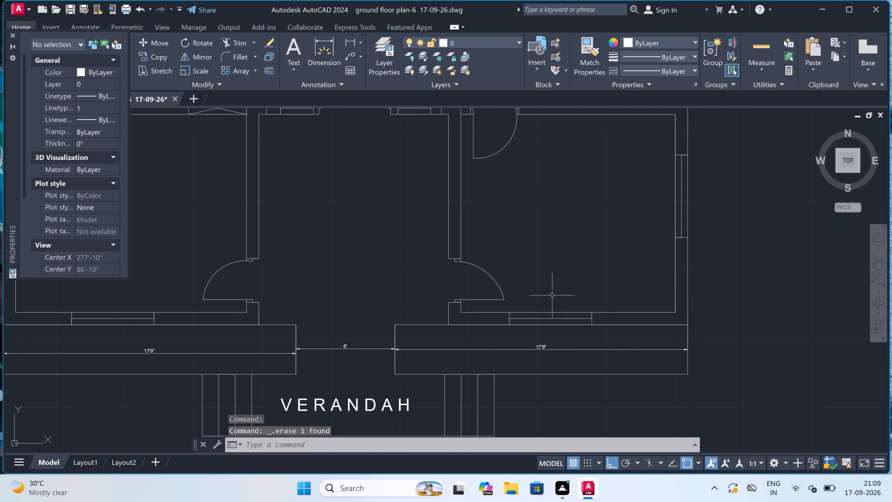
pyautogui.scroll(-4, 552, 295)
pyautogui.scroll(3, 495, 327)
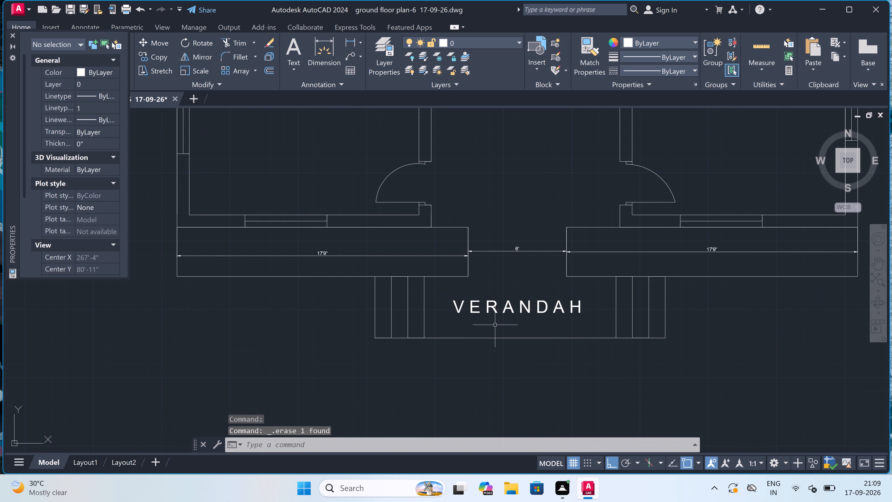
pyautogui.click(490, 309)
pyautogui.press('Delete')
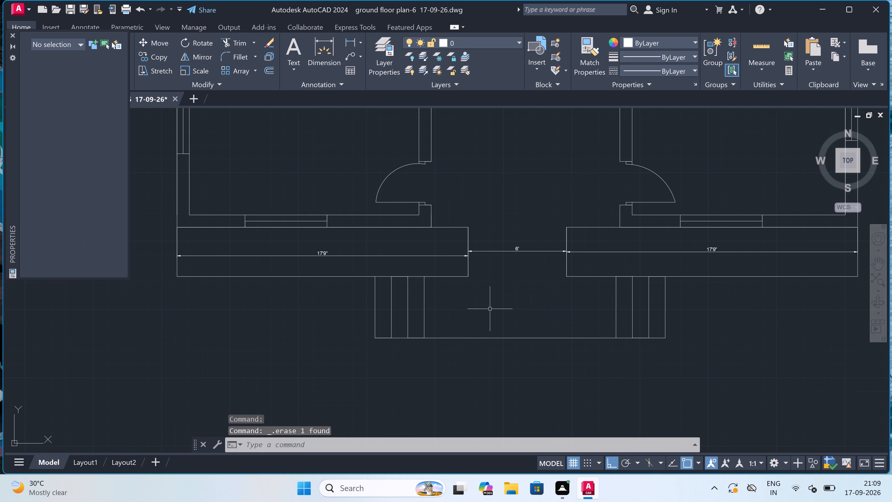
# Erase the POOJA and DINING labels from the copied plan.
pyautogui.scroll(-5, 470, 309)
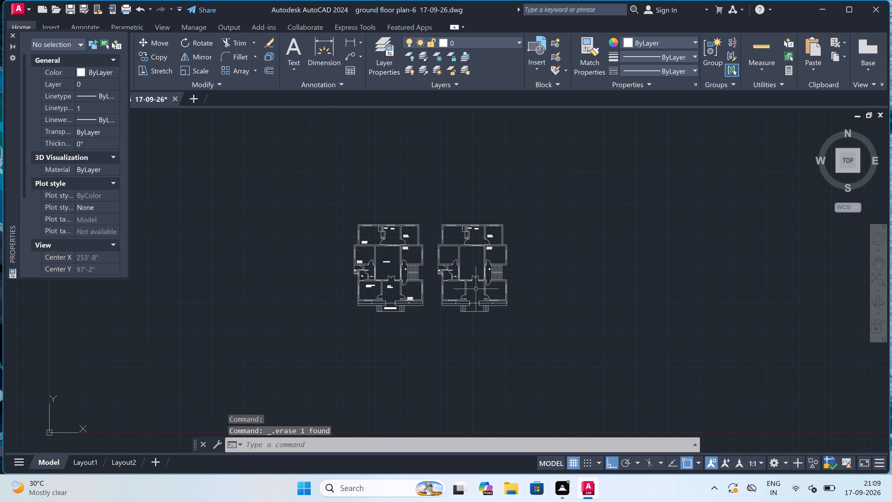
pyautogui.scroll(4, 469, 226)
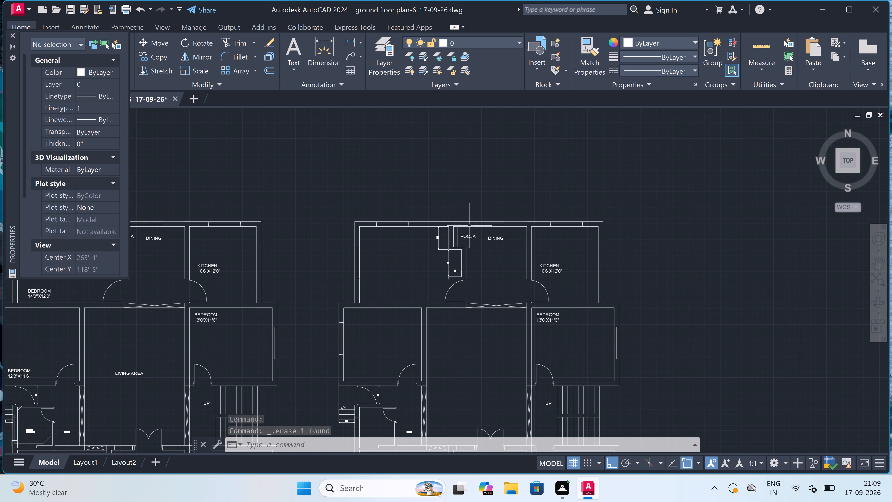
pyautogui.scroll(3, 470, 229)
pyautogui.tripleClick(469, 231)
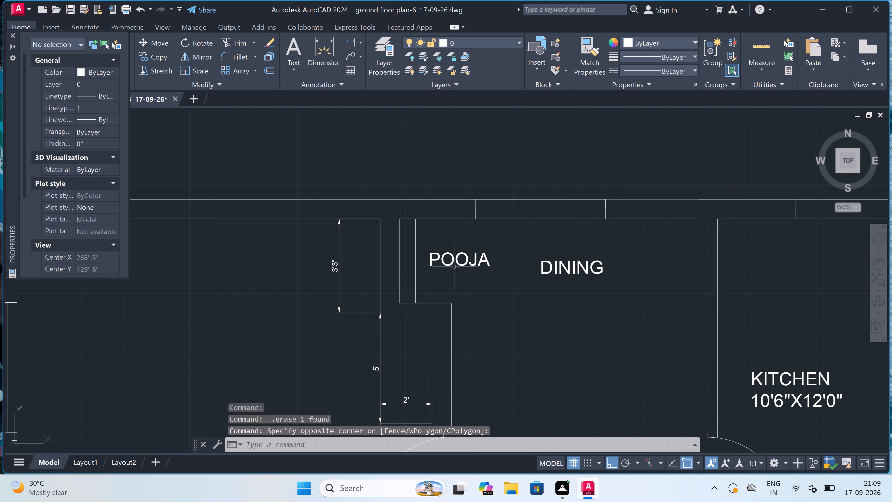
pyautogui.click(452, 262)
pyautogui.press('Delete')
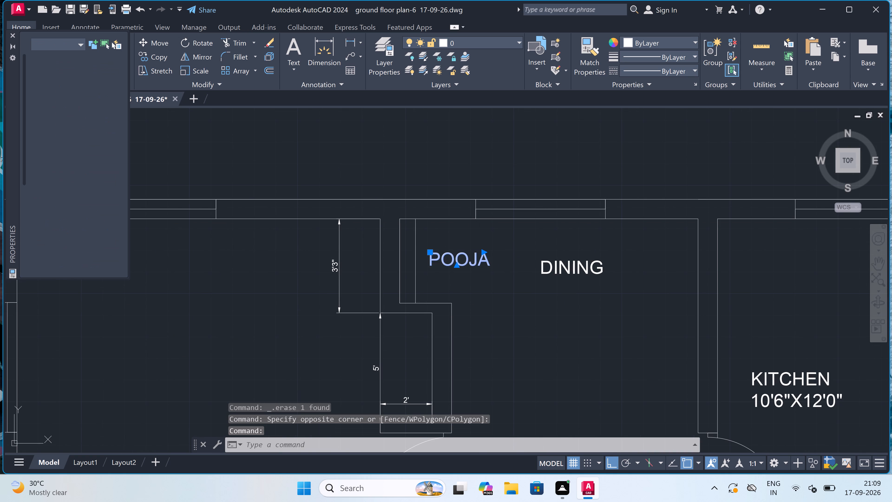
pyautogui.scroll(-3, 452, 264)
pyautogui.scroll(2, 470, 261)
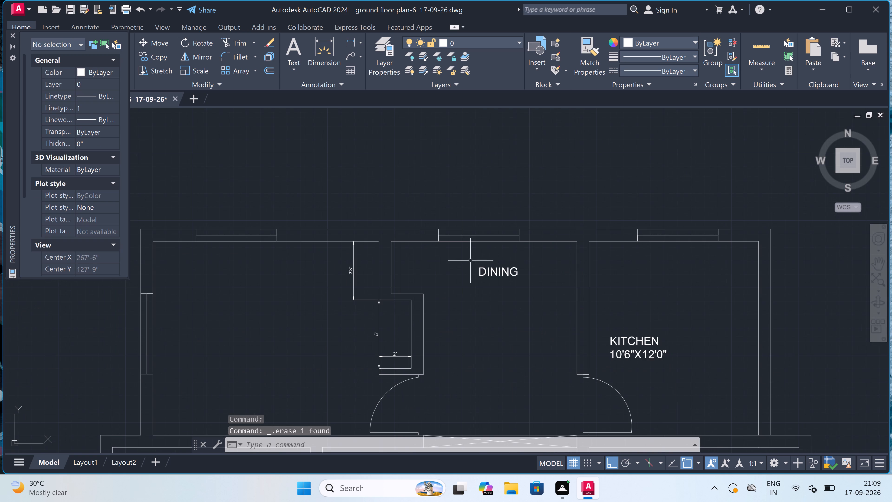
pyautogui.click(498, 272)
pyautogui.press('Delete')
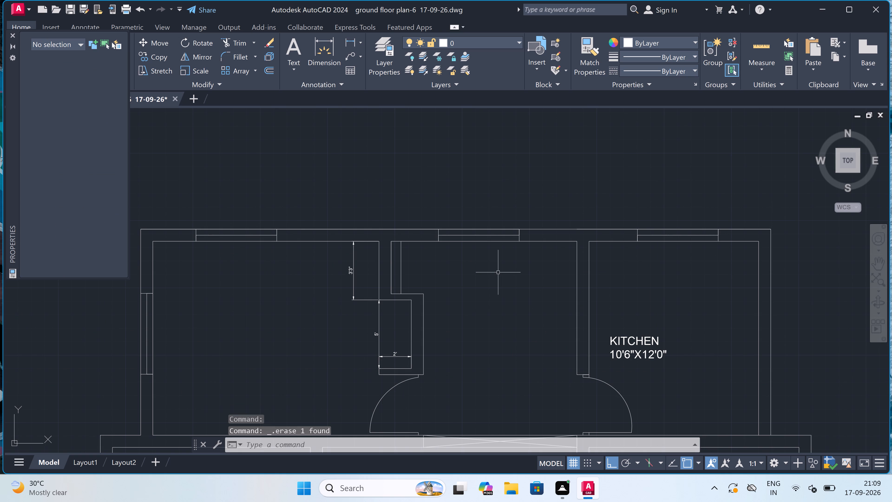
# Erase the KITCHEN 10'6"X12'0" label and the BEDROOM 13'0"X11'6" label from the copied plan.
pyautogui.scroll(-3, 489, 272)
pyautogui.scroll(3, 517, 290)
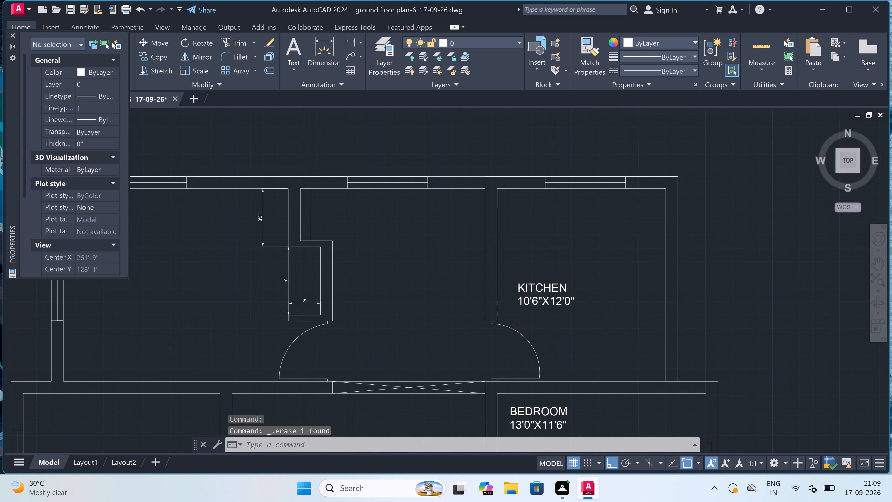
pyautogui.click(519, 288)
pyautogui.press('Delete')
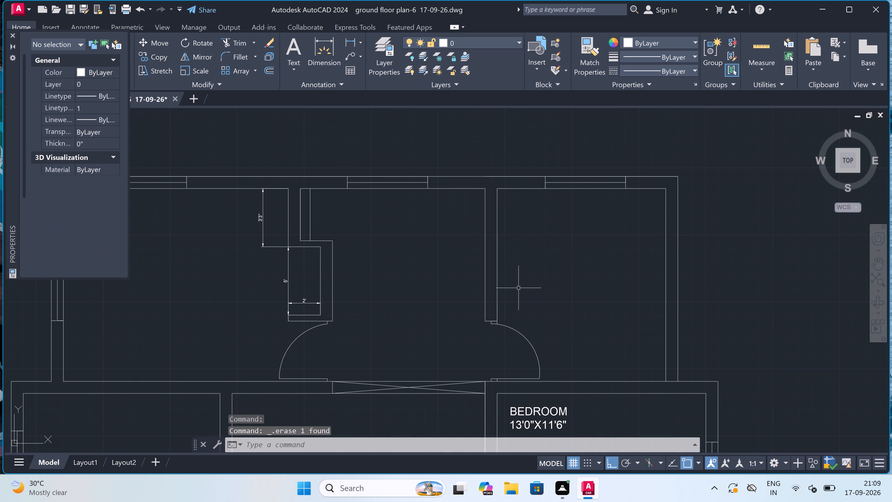
pyautogui.scroll(-4, 503, 265)
pyautogui.scroll(4, 514, 299)
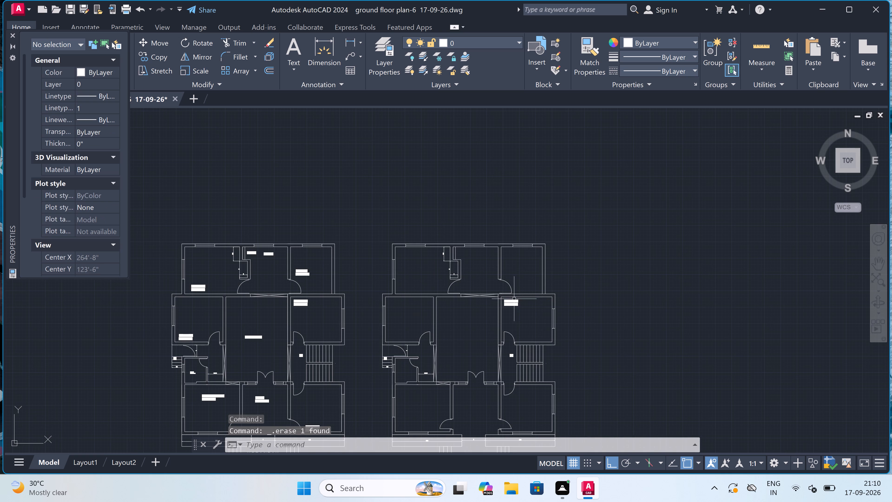
pyautogui.doubleClick(494, 317)
pyautogui.click(485, 307)
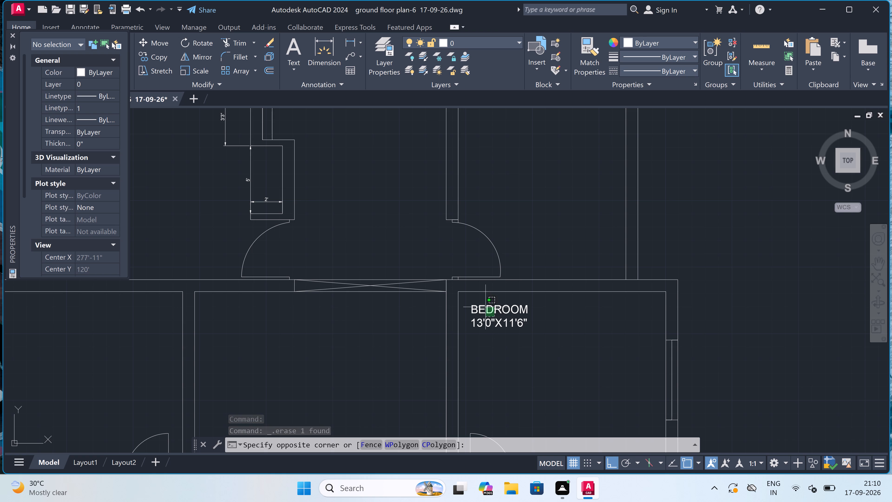
pyautogui.press('Delete')
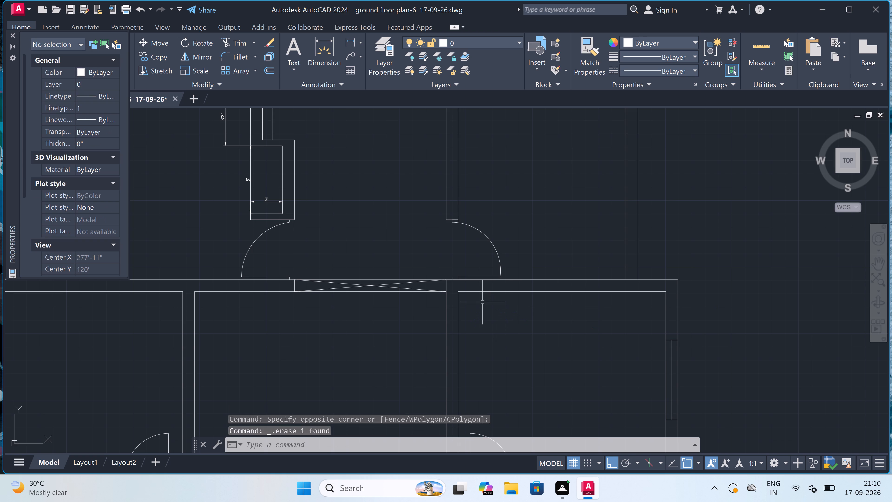
# Set the text height of the TOILET 5'6"X6'4.5" label in the original plan to 5".
pyautogui.scroll(-4, 463, 215)
pyautogui.scroll(2, 432, 251)
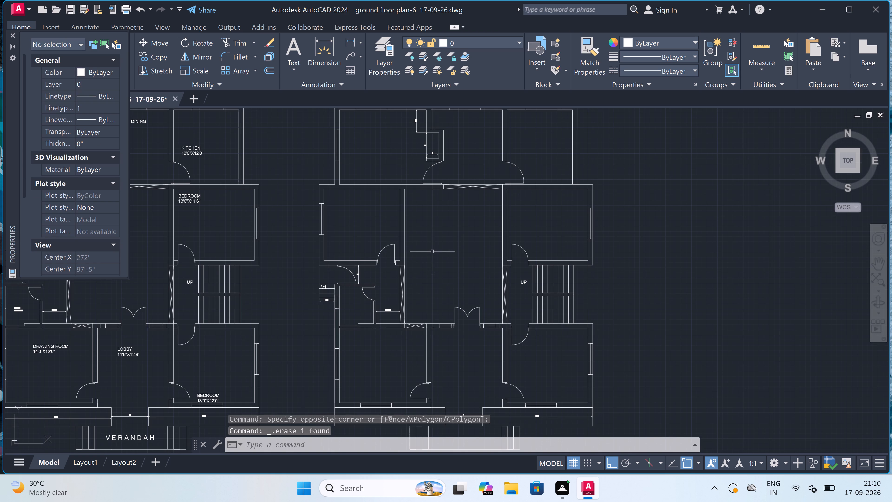
pyautogui.scroll(-2, 431, 261)
pyautogui.scroll(3, 430, 296)
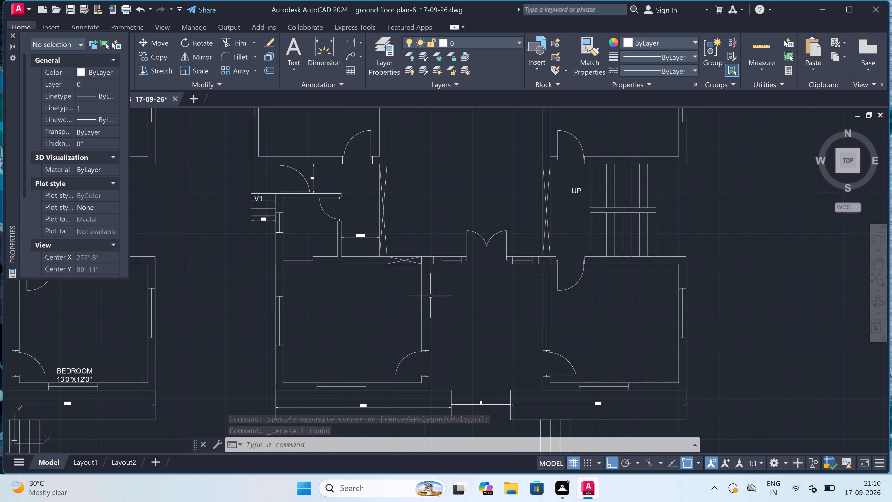
pyautogui.scroll(-4, 427, 296)
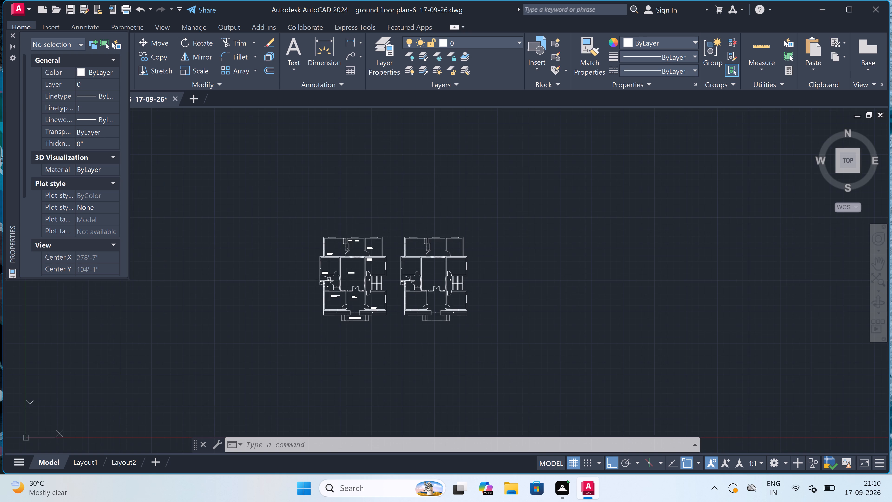
pyautogui.scroll(3, 328, 279)
pyautogui.scroll(2, 325, 308)
pyautogui.scroll(-2, 325, 308)
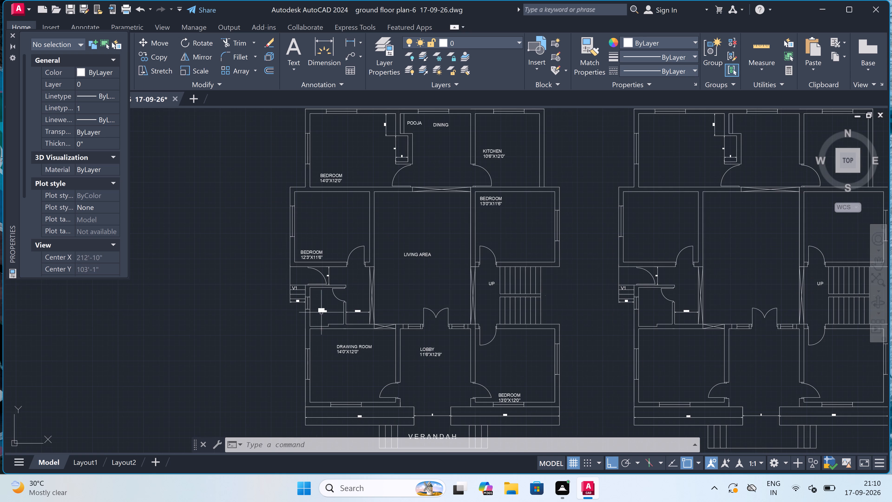
pyautogui.scroll(3, 315, 318)
pyautogui.doubleClick(333, 288)
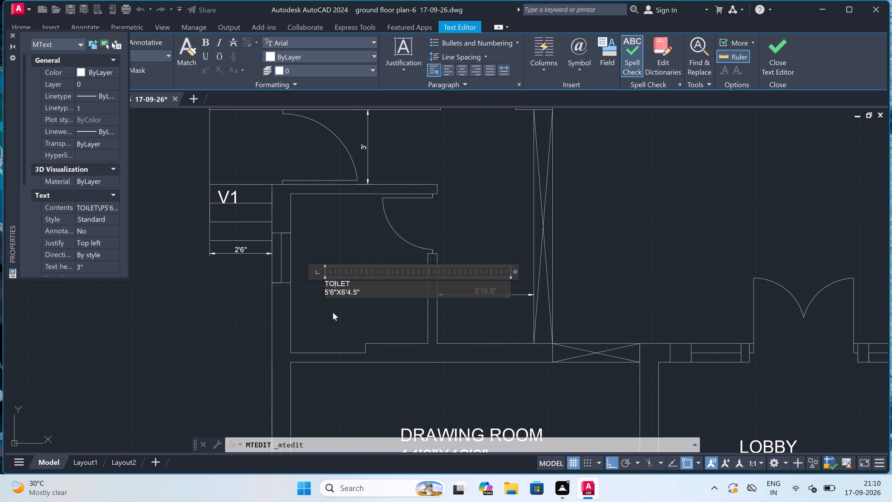
pyautogui.click(321, 319)
pyautogui.moveTo(341, 273); pyautogui.dragTo(340, 275)
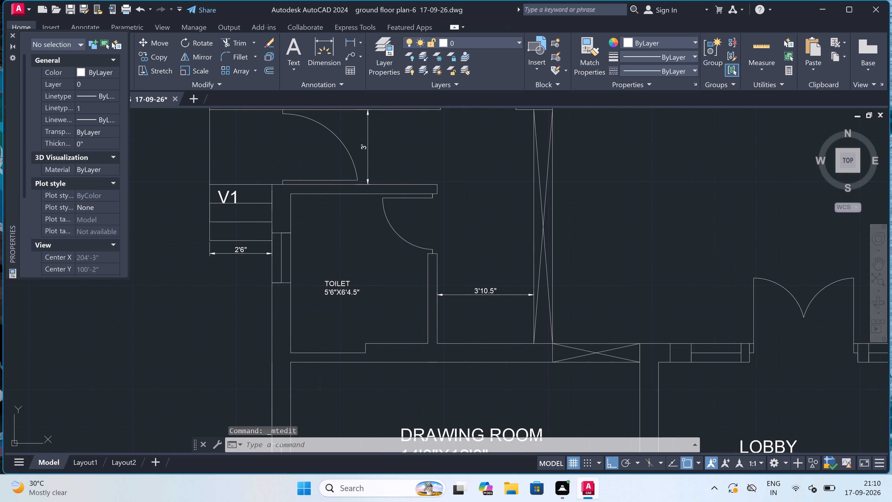
pyautogui.click(317, 311)
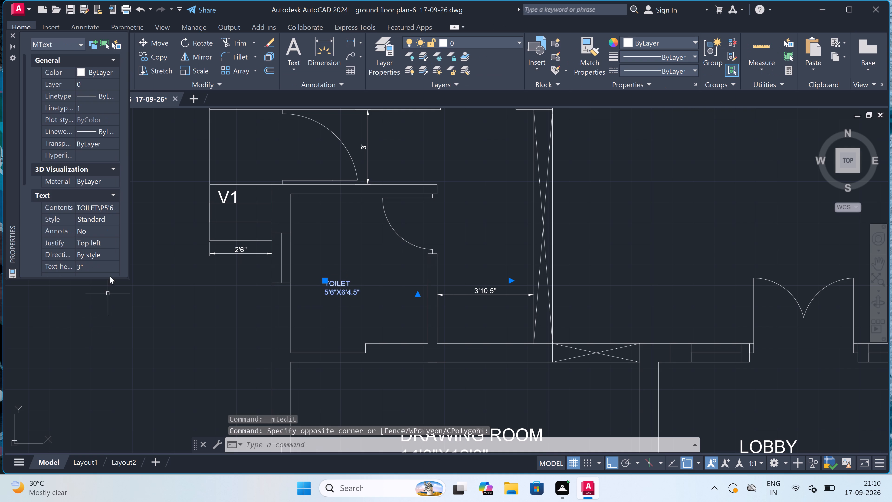
pyautogui.click(108, 269)
pyautogui.press('BackSpace')
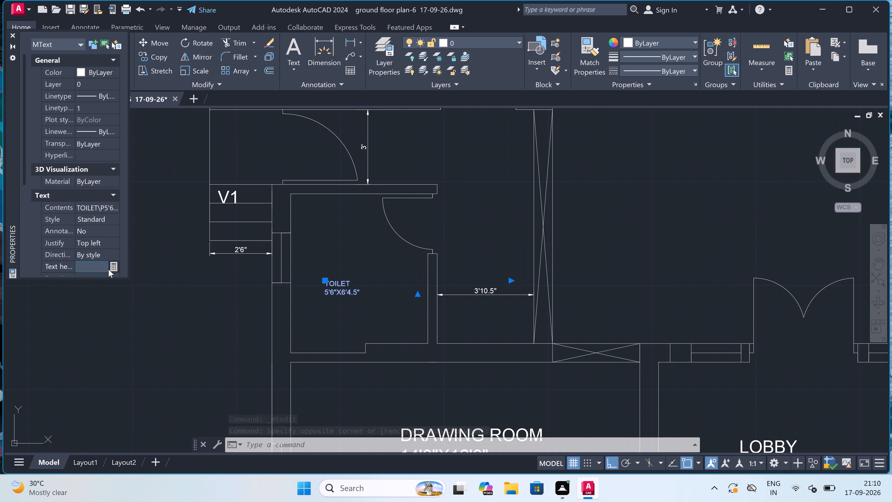
pyautogui.press('4')
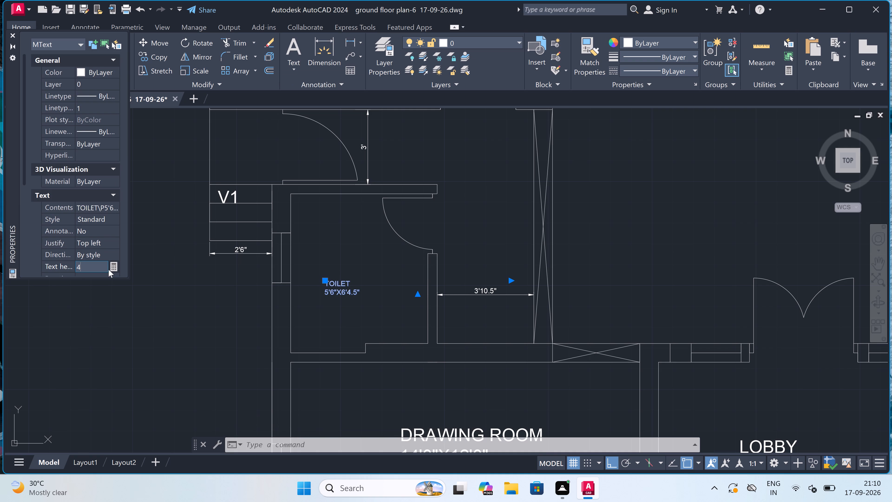
pyautogui.press('BackSpace')
pyautogui.press('5')
pyautogui.hotkey('shift', '"')
pyautogui.click(187, 306)
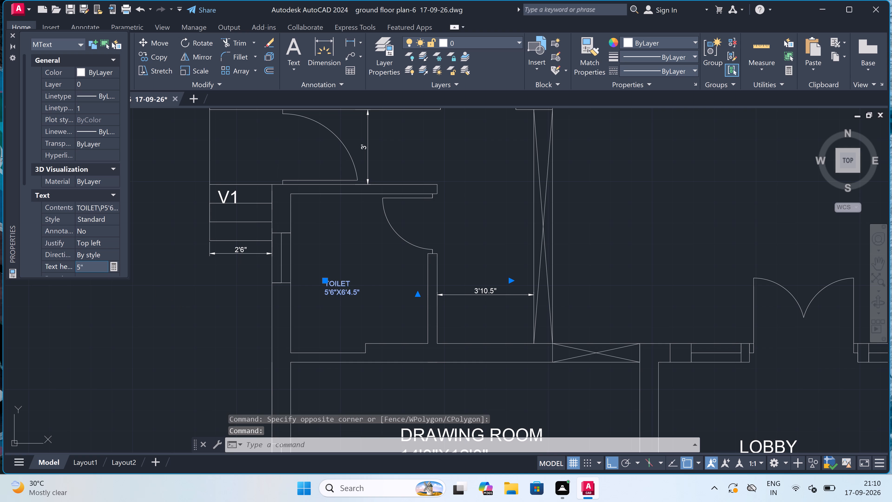
pyautogui.press('Escape')
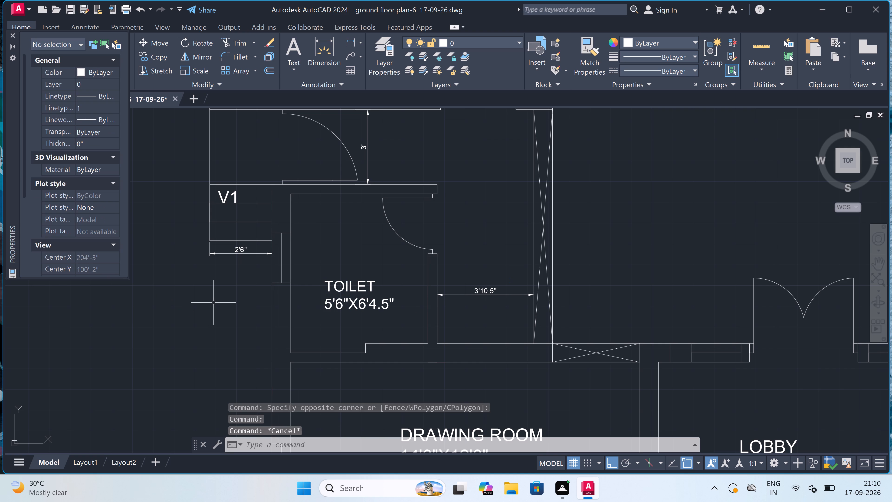
# Examine the original plan and its copy side by side, checking the labels and the front part of the copy.
pyautogui.scroll(-3, 214, 301)
pyautogui.scroll(-3, 267, 277)
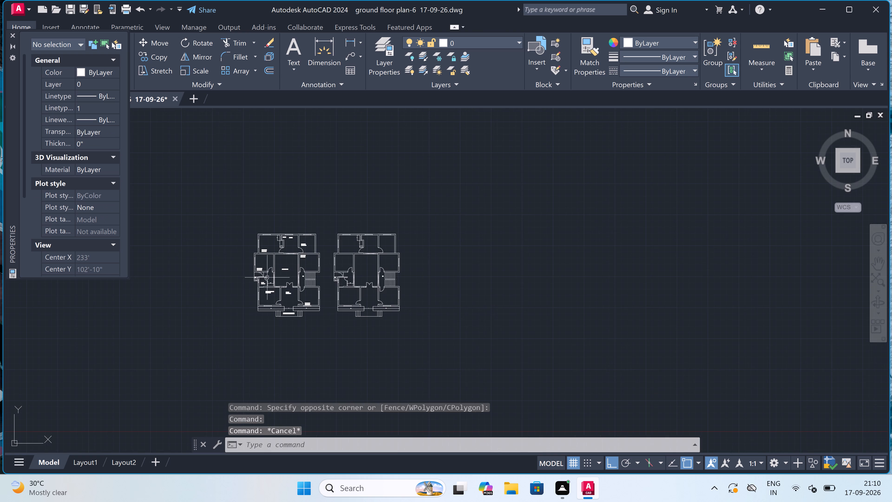
pyautogui.scroll(2, 326, 320)
pyautogui.scroll(-1, 326, 318)
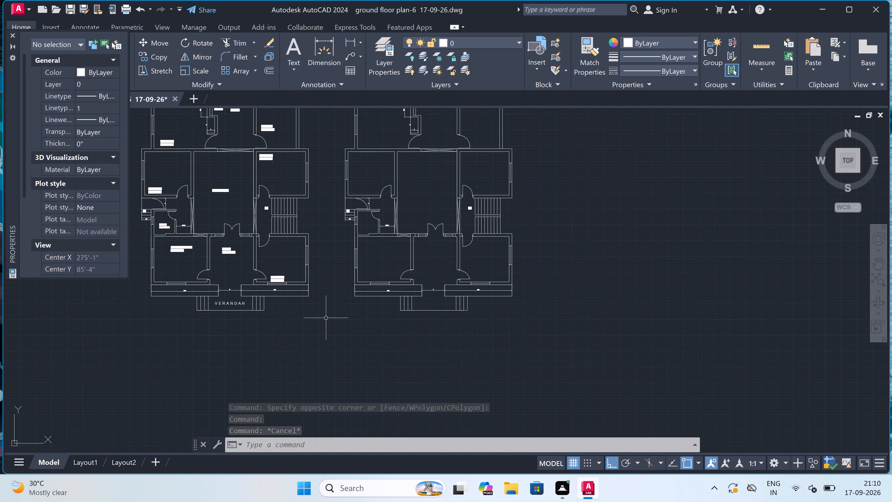
pyautogui.scroll(-1, 326, 318)
pyautogui.scroll(3, 341, 255)
pyautogui.scroll(-1, 341, 255)
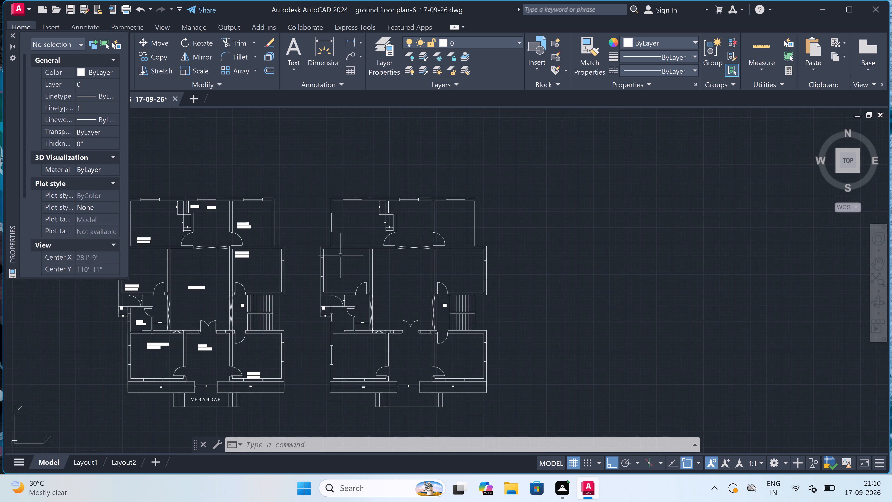
pyautogui.scroll(2, 342, 266)
pyautogui.scroll(-2, 342, 266)
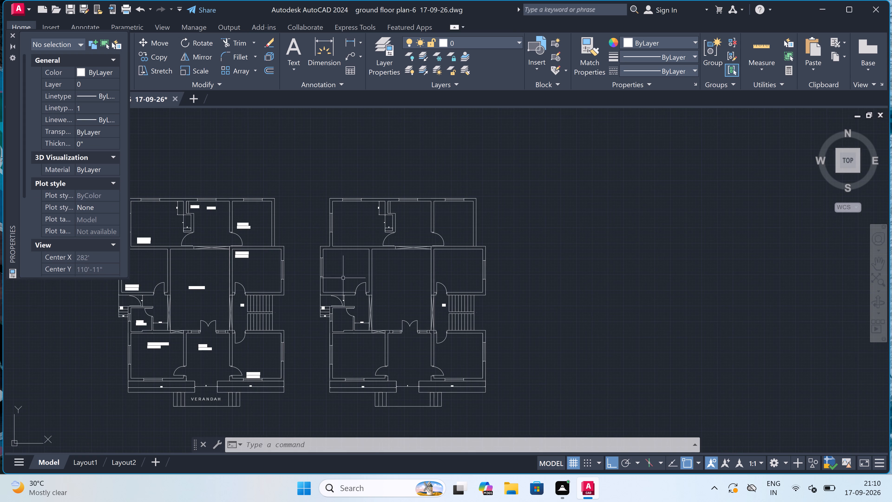
pyautogui.scroll(1, 343, 278)
pyautogui.scroll(-3, 343, 277)
pyautogui.scroll(2, 338, 311)
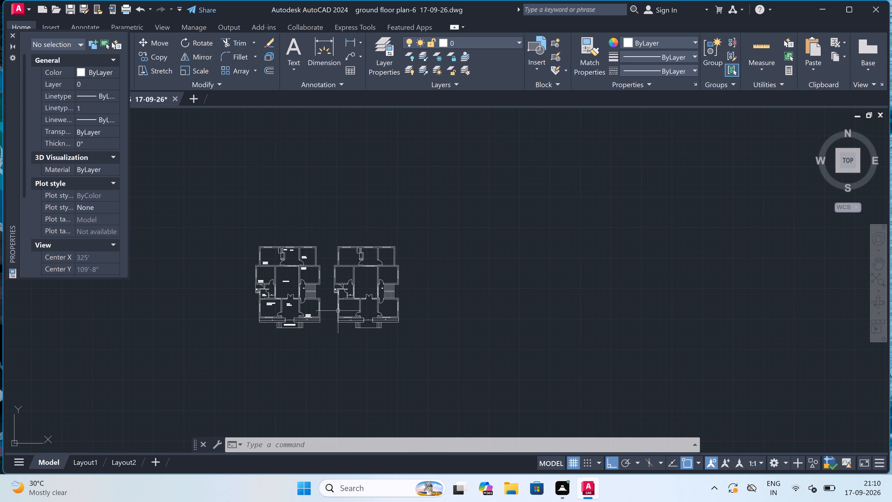
pyautogui.scroll(1, 338, 311)
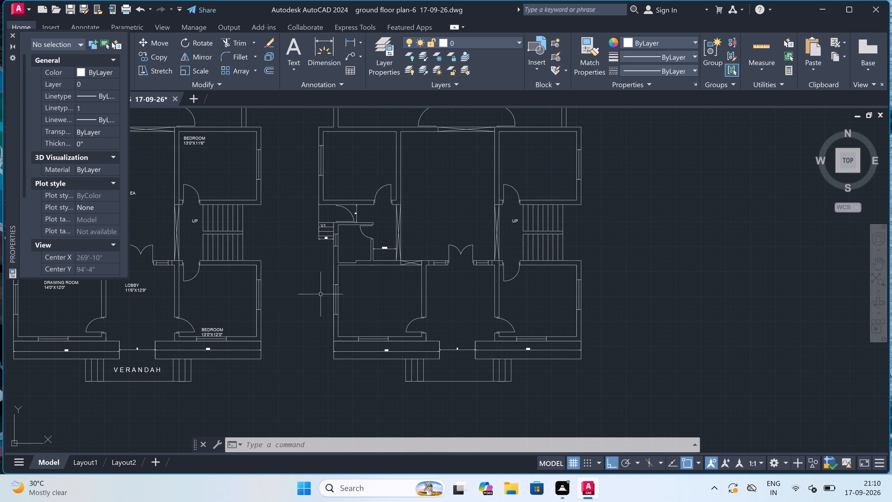
pyautogui.scroll(-1, 319, 292)
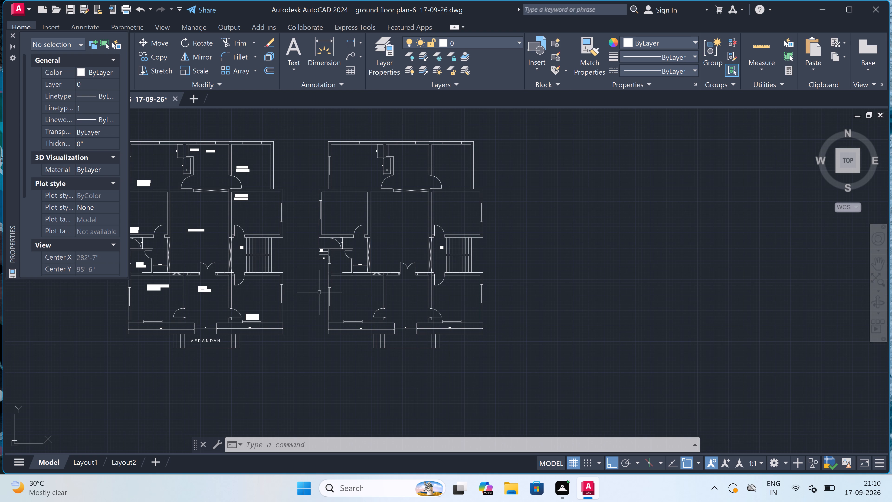
pyautogui.scroll(1, 319, 292)
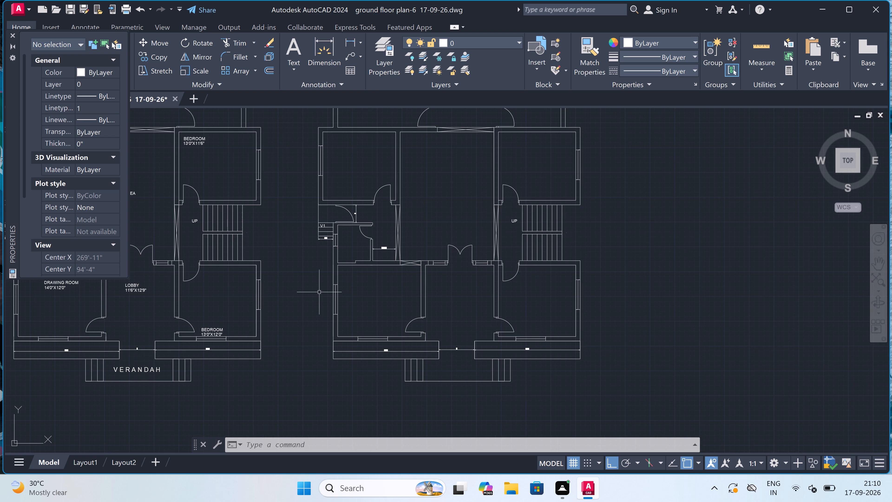
# Draw a horizontal section line about 54 ft long across the copied plan's front rooms, ending in a short upright leg beyond the right wall.
pyautogui.write('L')
pyautogui.press('space')
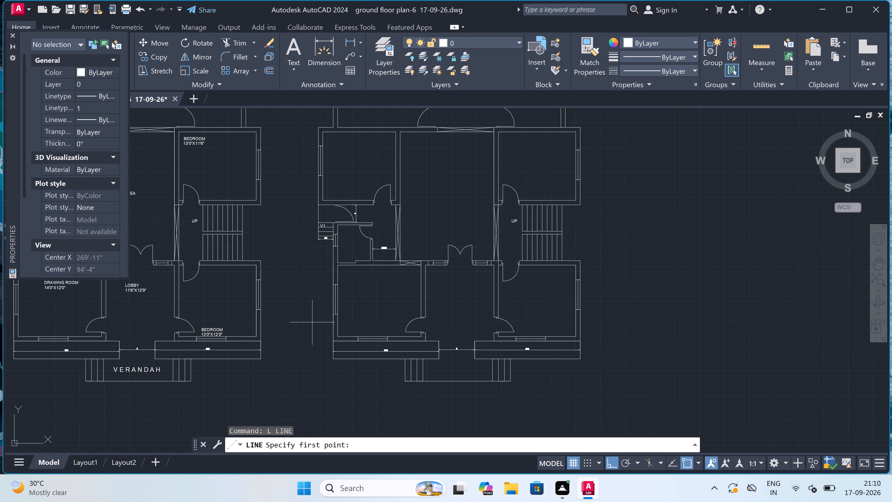
pyautogui.click(294, 323)
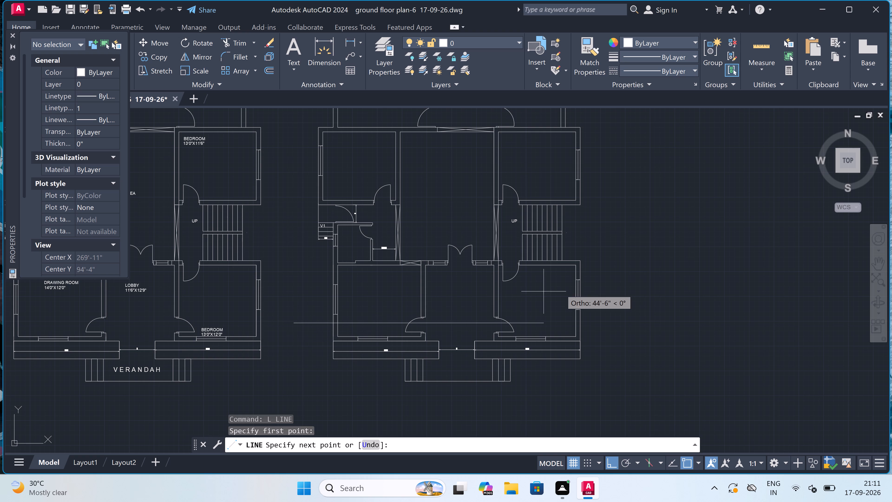
pyautogui.click(621, 320)
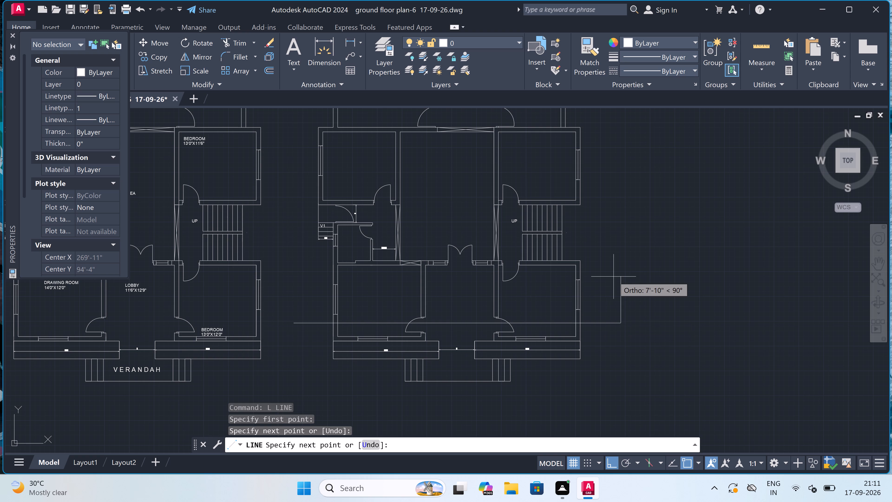
pyautogui.scroll(-2, 613, 277)
pyautogui.scroll(2, 614, 276)
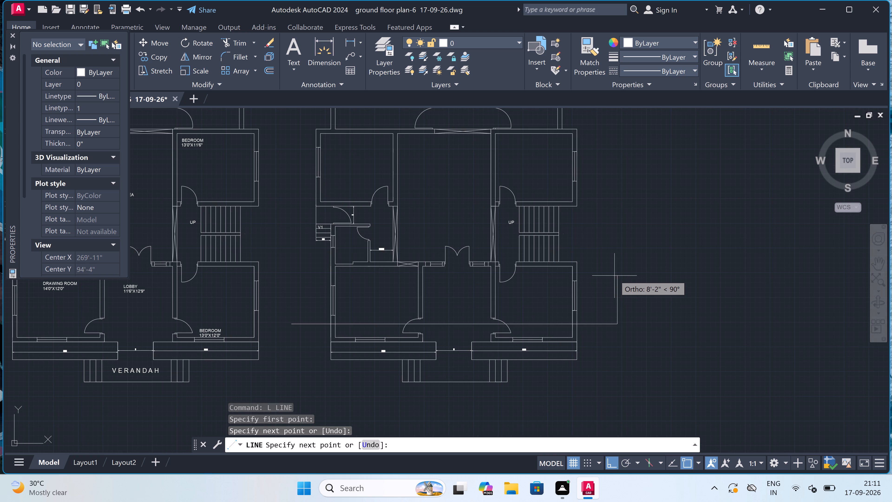
pyautogui.hotkey('ctrl', 'z')
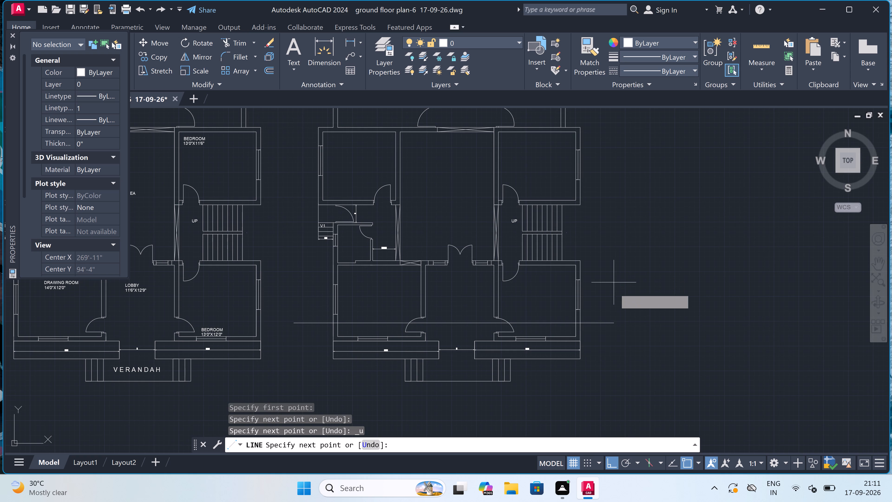
pyautogui.click(614, 321)
pyautogui.scroll(2, 613, 312)
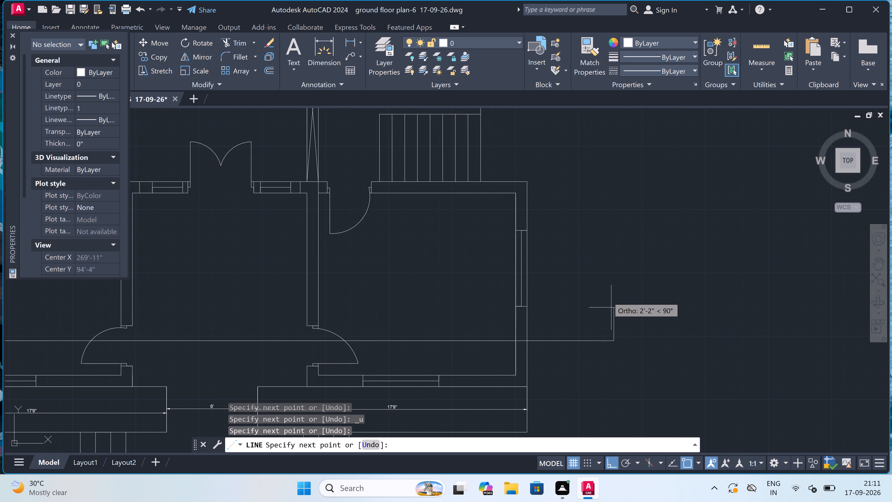
pyautogui.click(612, 269)
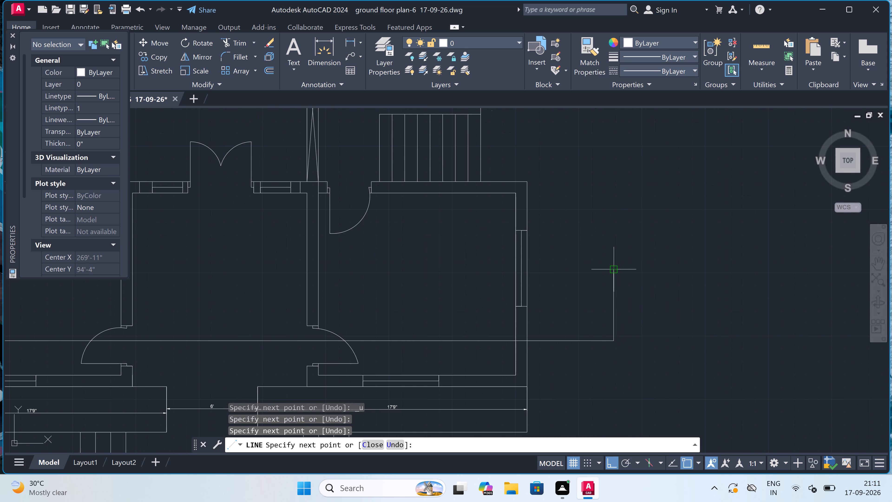
pyautogui.press('Escape')
# Add the multiline text A just above the upright end of the section line.
pyautogui.scroll(-4, 597, 266)
pyautogui.scroll(2, 609, 263)
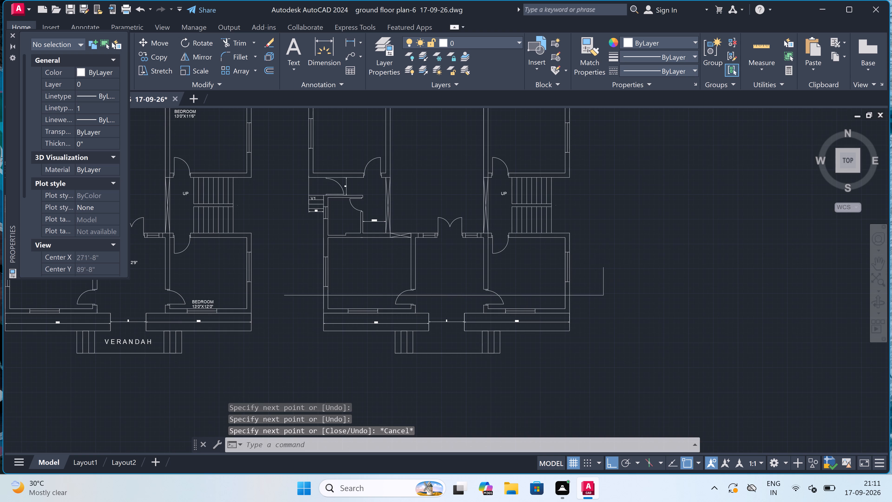
pyautogui.scroll(1, 609, 263)
pyautogui.press('m')
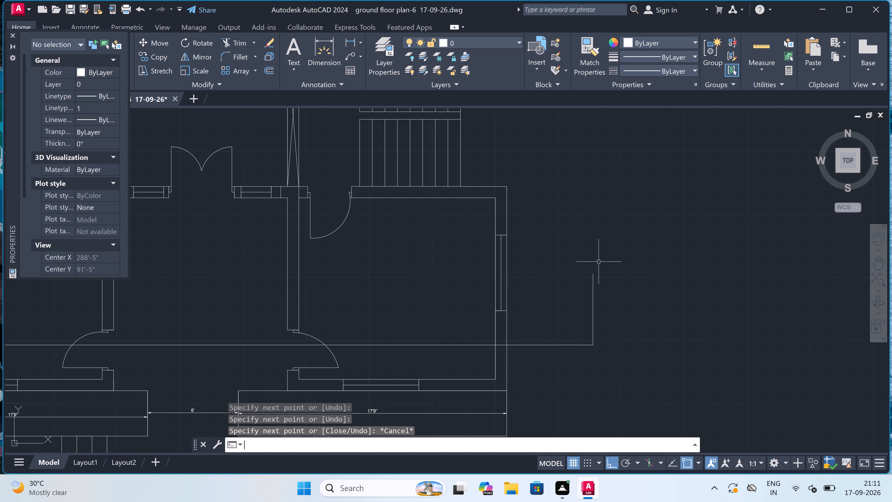
pyautogui.press('t')
pyautogui.press('space')
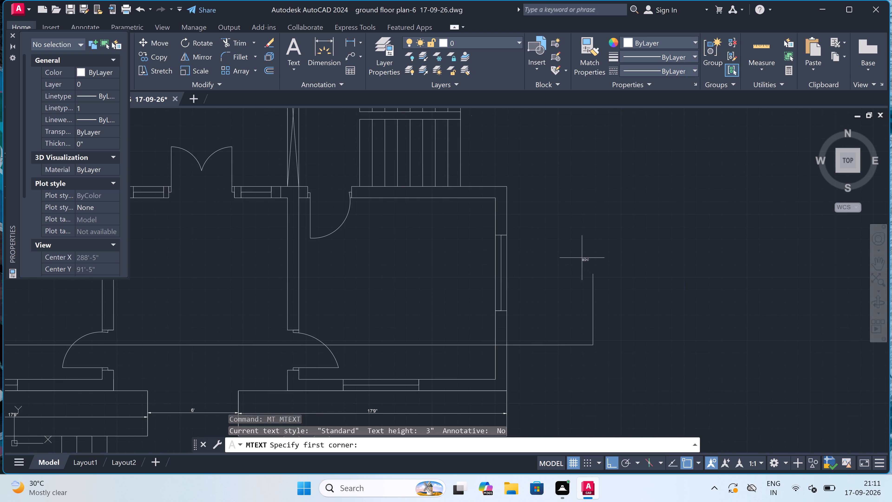
pyautogui.doubleClick(585, 251)
pyautogui.doubleClick(612, 274)
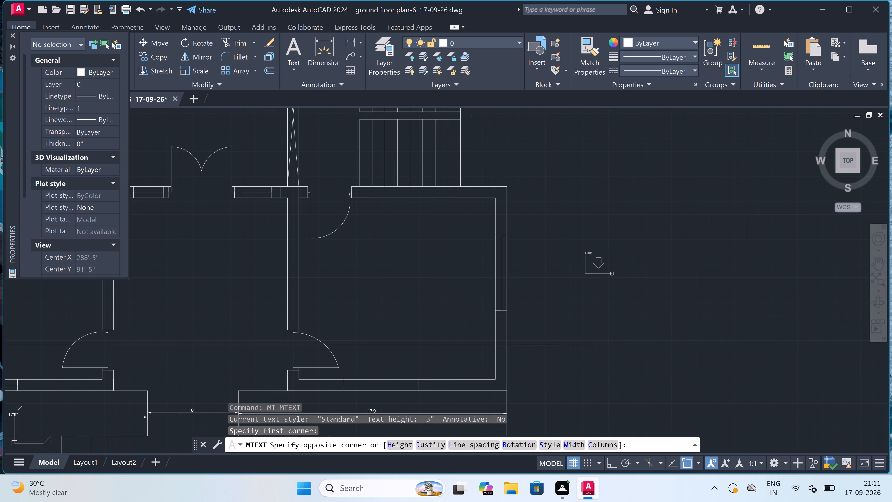
pyautogui.press('a')
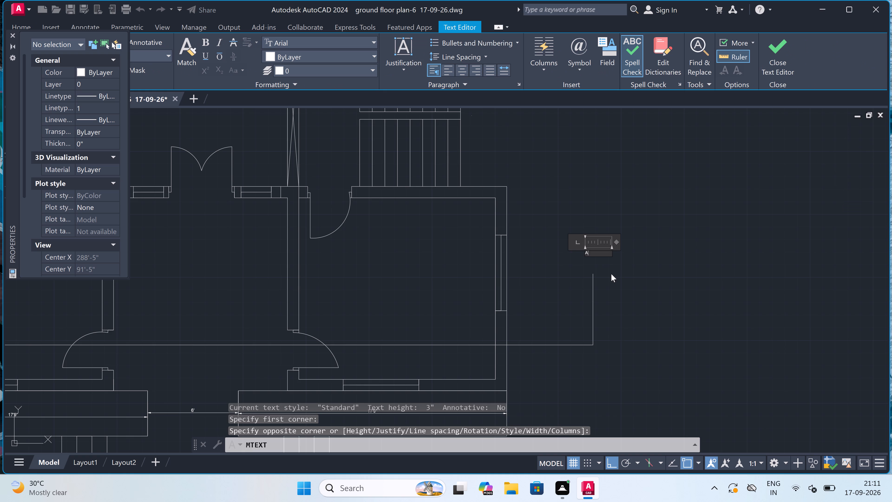
# Set the text height of the section letter A to 1'.
pyautogui.tripleClick(573, 269)
pyautogui.click(618, 213)
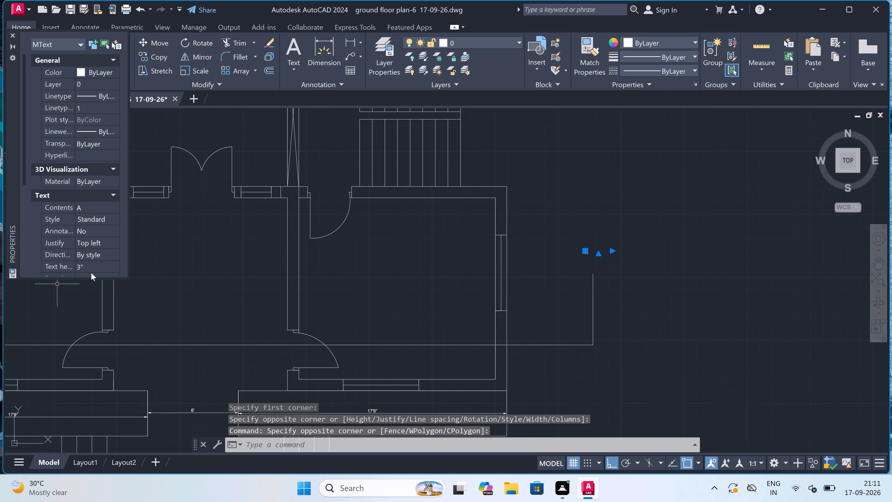
pyautogui.doubleClick(94, 266)
pyautogui.press('BackSpace')
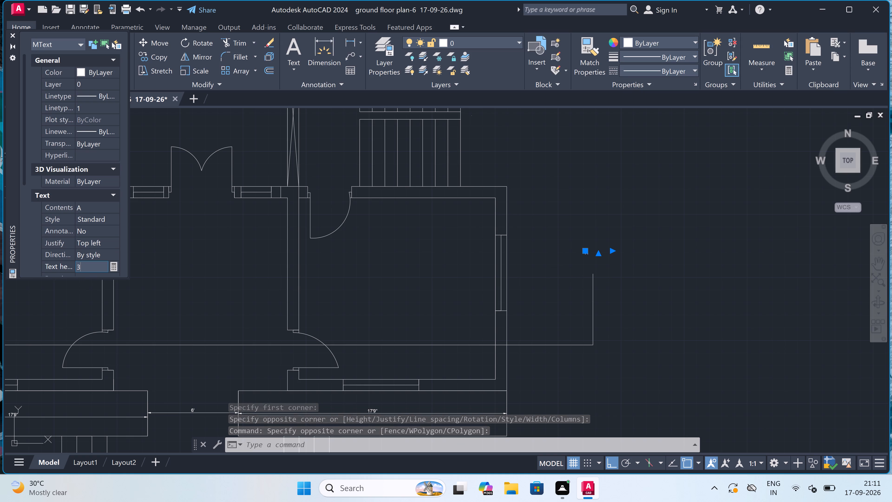
pyautogui.press('BackSpace')
pyautogui.press('BackSpace')
pyautogui.write("1'")
pyautogui.click(216, 254)
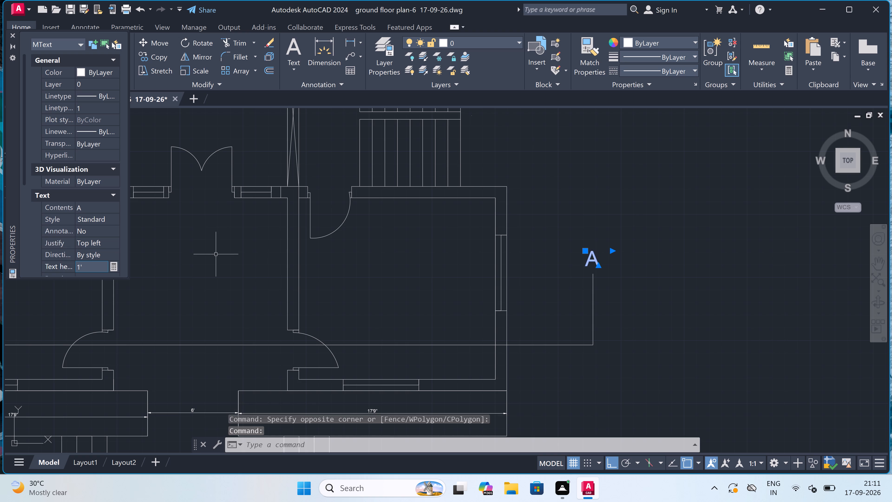
pyautogui.press('Escape')
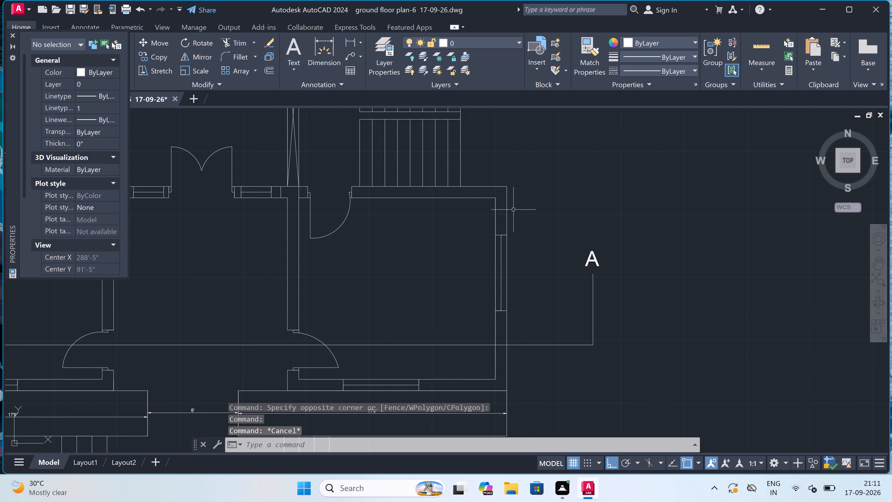
# Draw a circle around the section letter A, large enough to overlap the tip of the upright leg.
pyautogui.scroll(2, 612, 236)
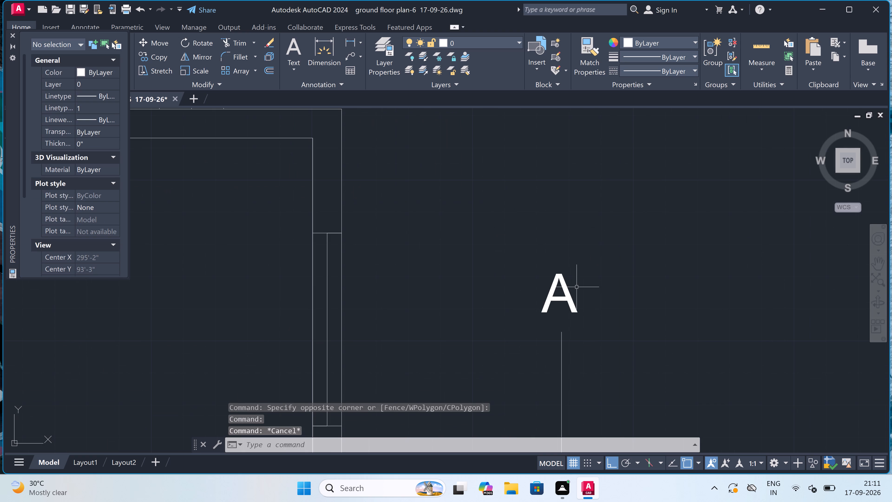
pyautogui.press('c')
pyautogui.press('space')
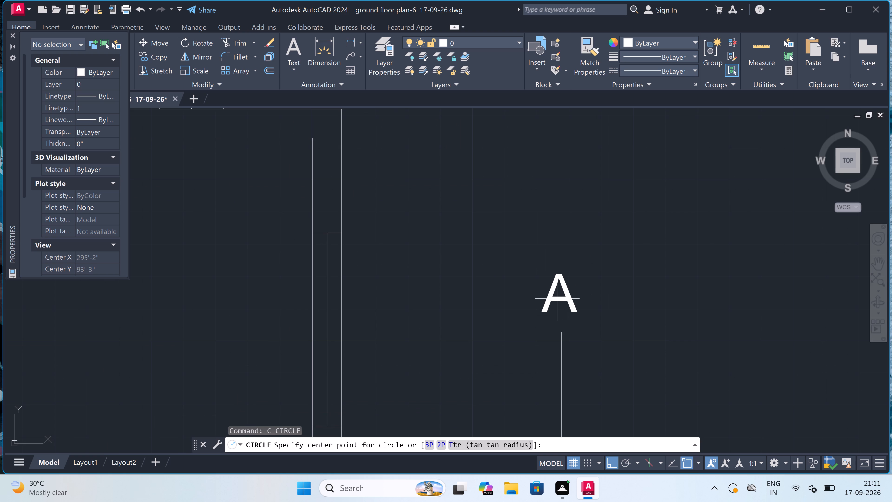
pyautogui.click(559, 298)
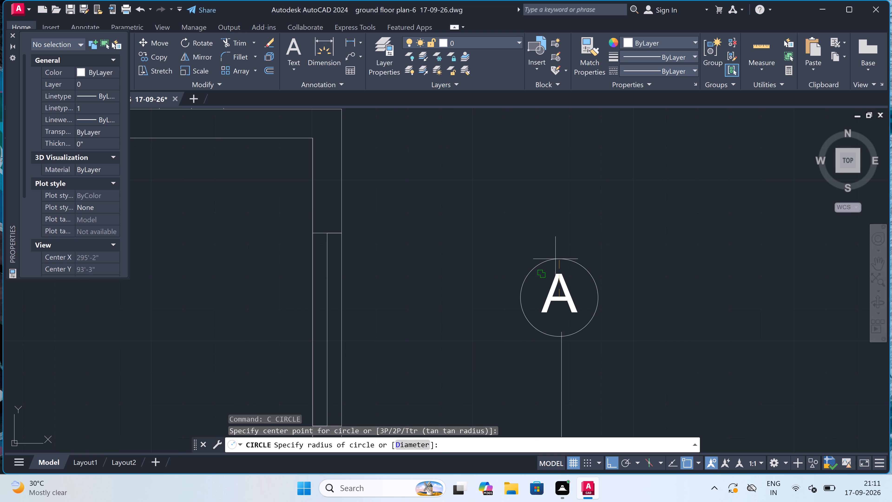
pyautogui.click(554, 255)
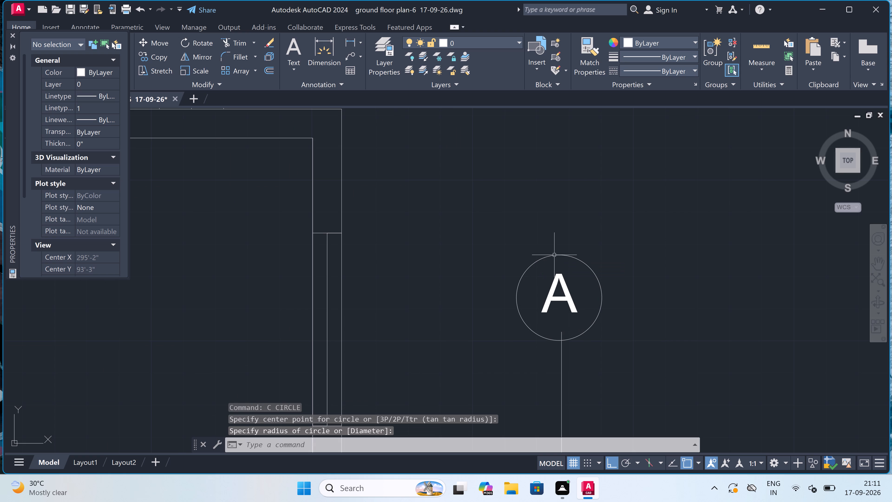
# Trim the part of the section line's upright leg that lies inside the circle around the letter A.
pyautogui.press('t')
pyautogui.press('r')
pyautogui.press('space')
pyautogui.scroll(2, 560, 345)
pyautogui.click(560, 327)
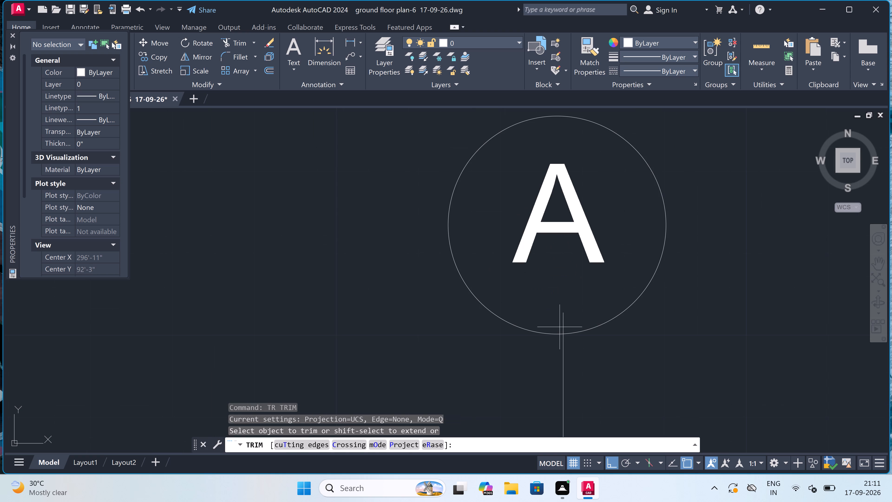
pyautogui.click(571, 318)
pyautogui.scroll(-3, 502, 310)
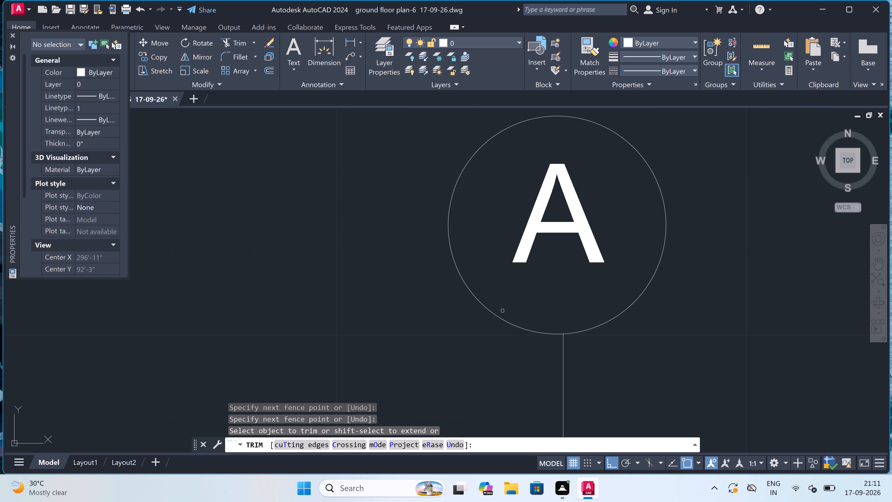
pyautogui.scroll(-3, 502, 310)
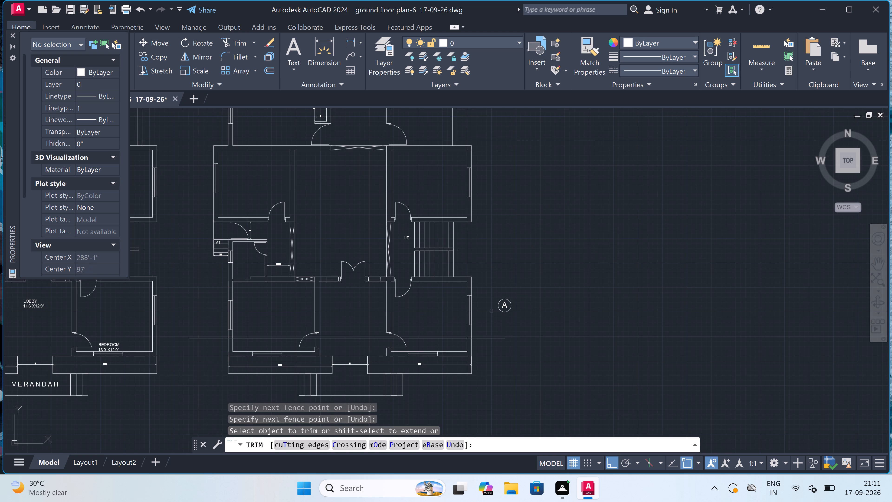
pyautogui.press('Escape')
# Examine the section line across the copied plan and the labelled original plan, including its staircase, lobby and living area.
pyautogui.scroll(-2, 491, 311)
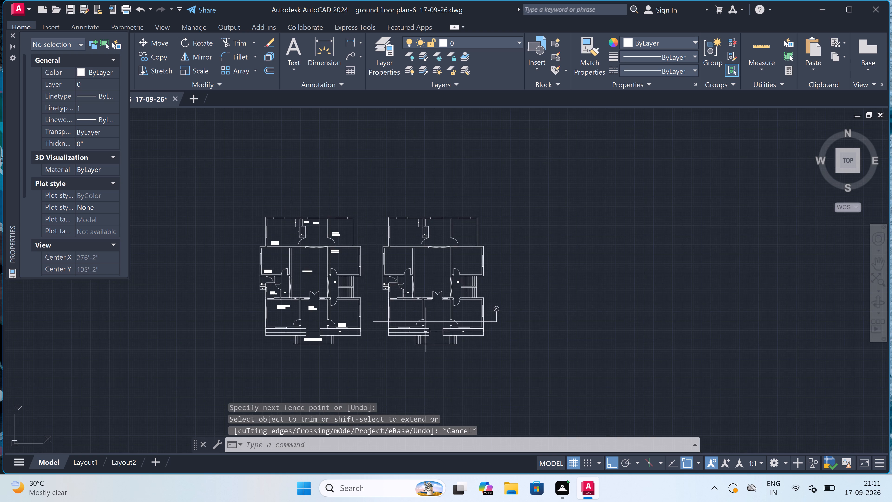
pyautogui.scroll(3, 424, 331)
pyautogui.scroll(-3, 424, 331)
pyautogui.scroll(1, 392, 325)
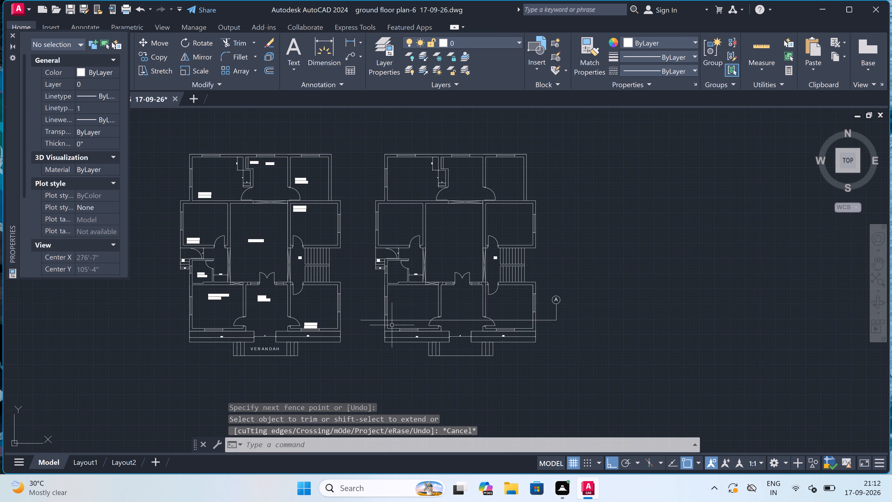
pyautogui.scroll(1, 392, 325)
pyautogui.scroll(-1, 392, 325)
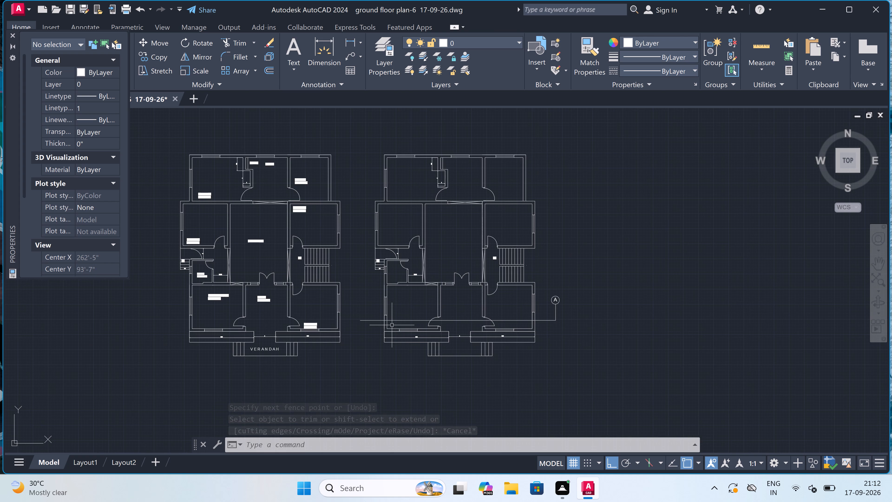
pyautogui.scroll(3, 412, 324)
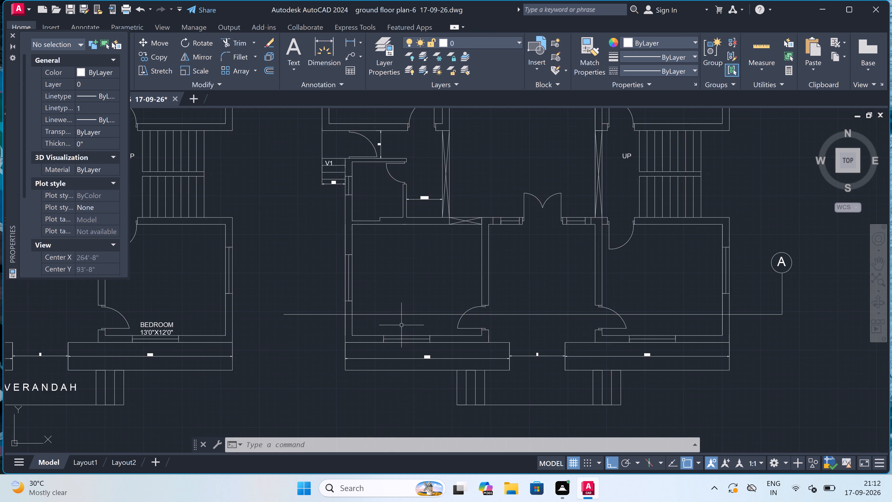
pyautogui.scroll(-2, 401, 325)
pyautogui.scroll(-2, 571, 276)
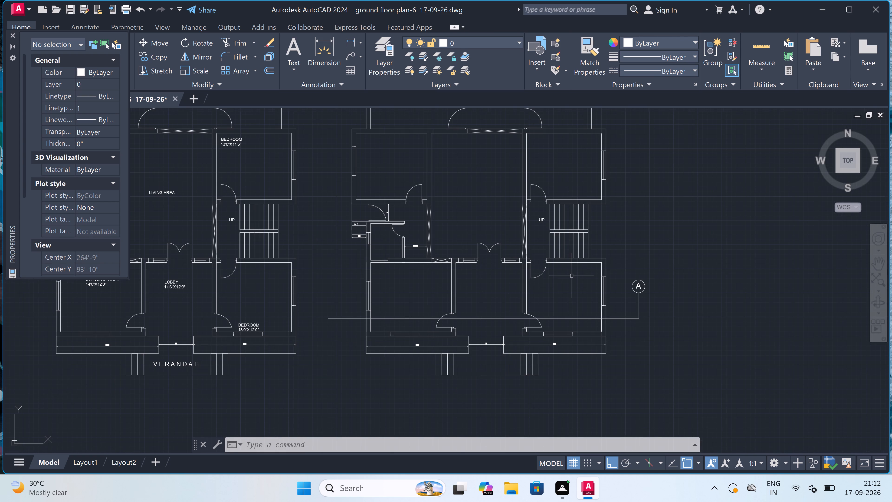
pyautogui.scroll(2, 436, 282)
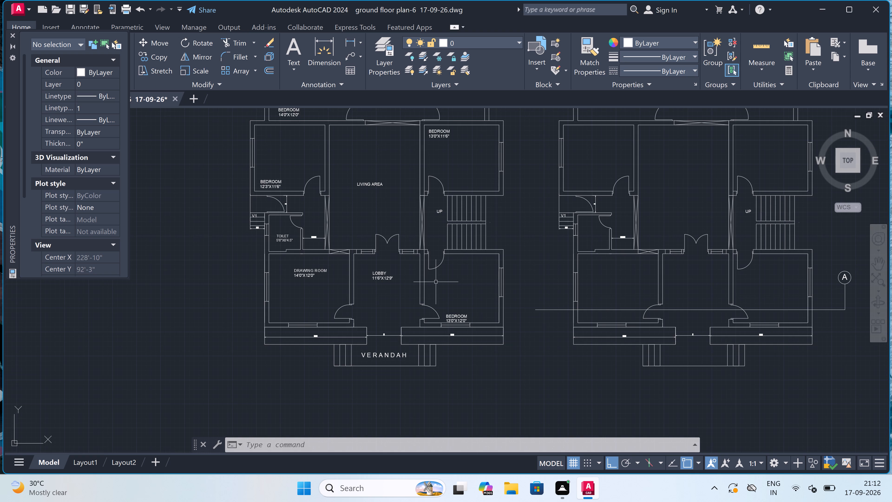
pyautogui.scroll(-2, 436, 282)
pyautogui.scroll(3, 404, 267)
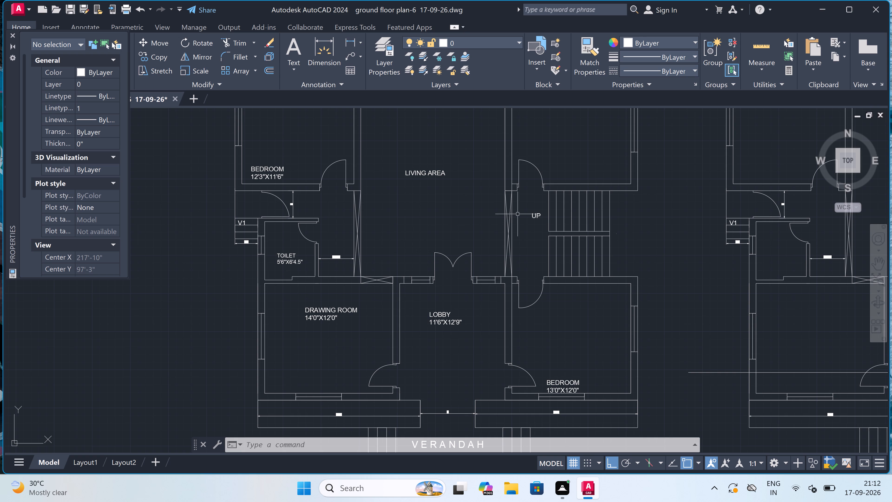
pyautogui.scroll(2, 532, 217)
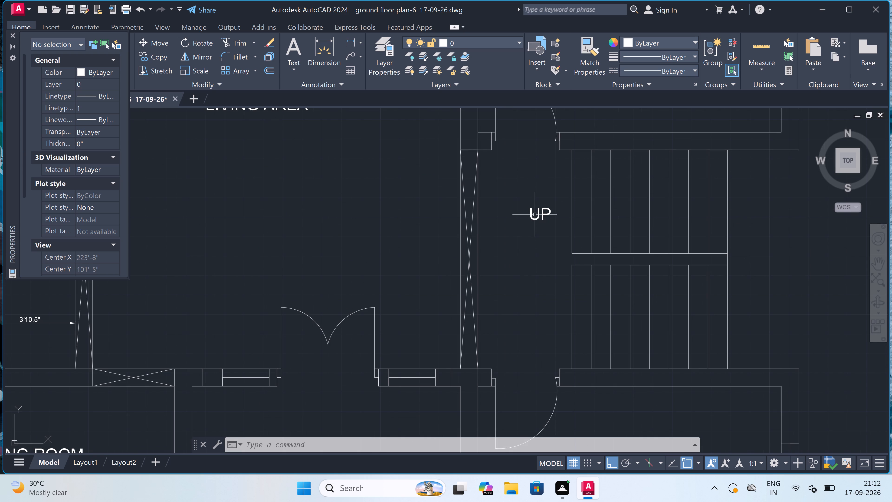
pyautogui.scroll(-3, 534, 215)
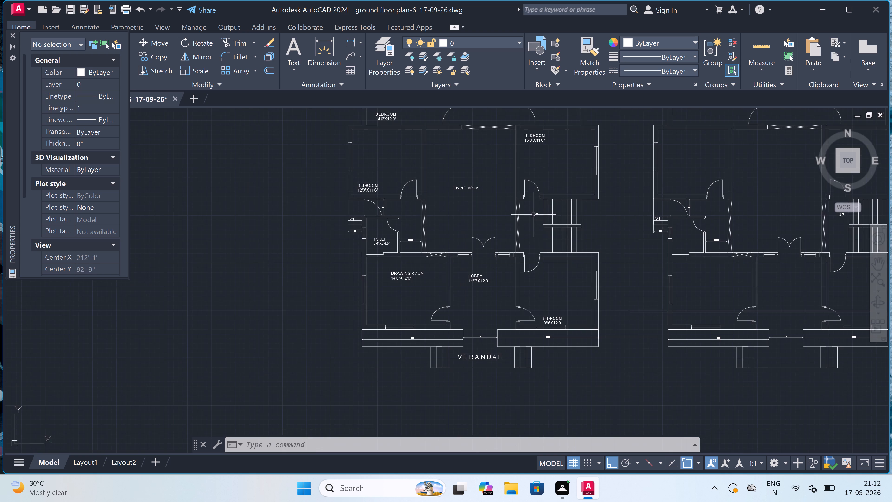
pyautogui.scroll(-2, 533, 215)
pyautogui.scroll(3, 522, 156)
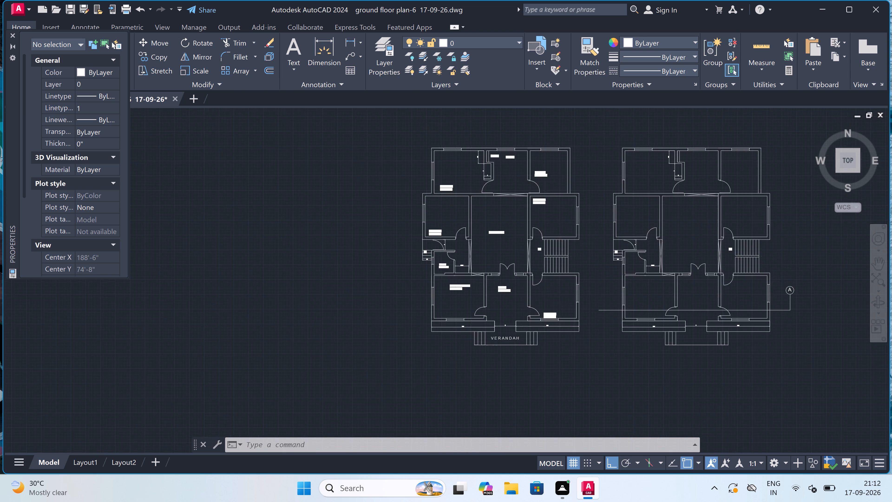
pyautogui.scroll(-2, 522, 156)
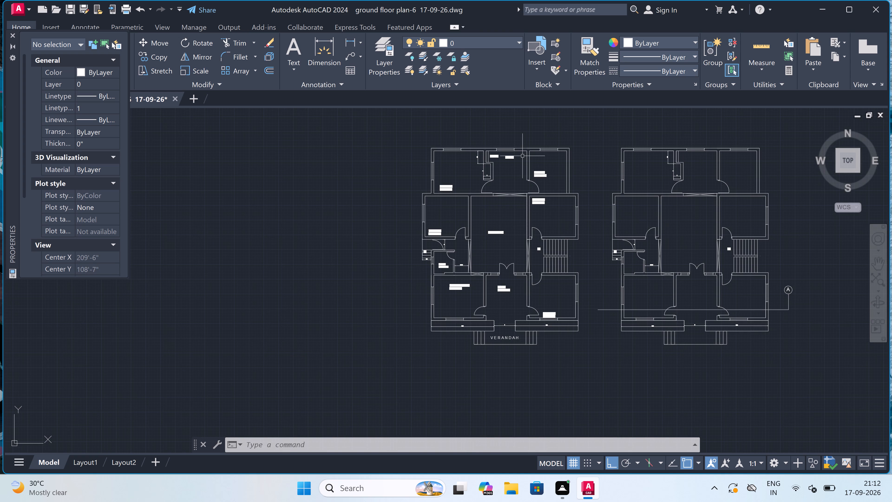
# Close the Properties palette.
pyautogui.scroll(1, 380, 224)
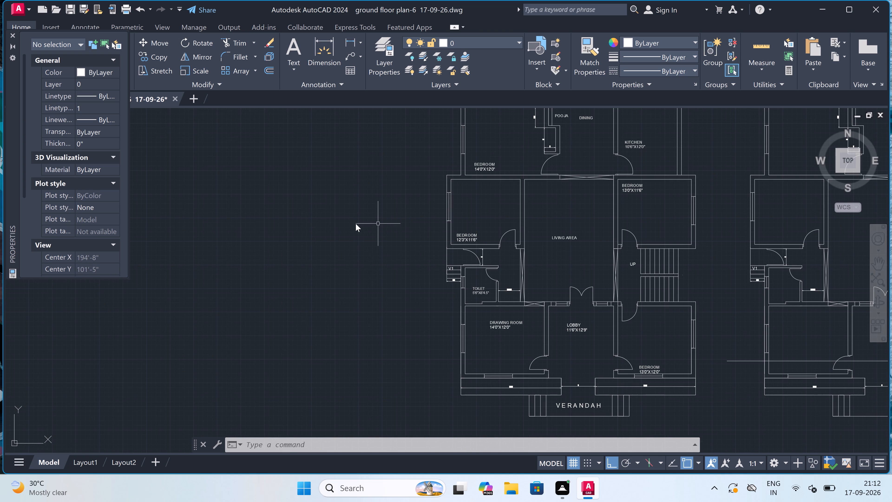
pyautogui.tripleClick(10, 33)
# Draw an L-shaped counter line in the labelled plan's kitchen, running about 8' across from the dining-side wall and down to the kitchen's lower wall.
pyautogui.scroll(-1, 260, 196)
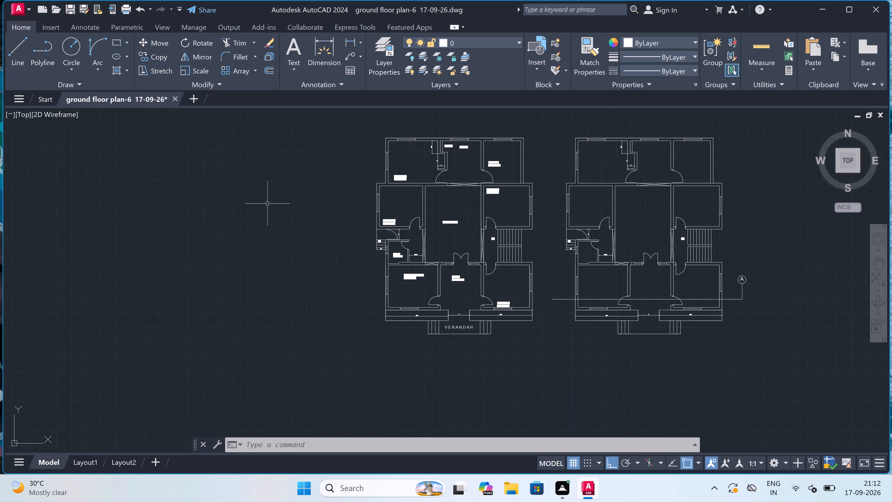
pyautogui.scroll(-2, 398, 186)
pyautogui.scroll(3, 439, 174)
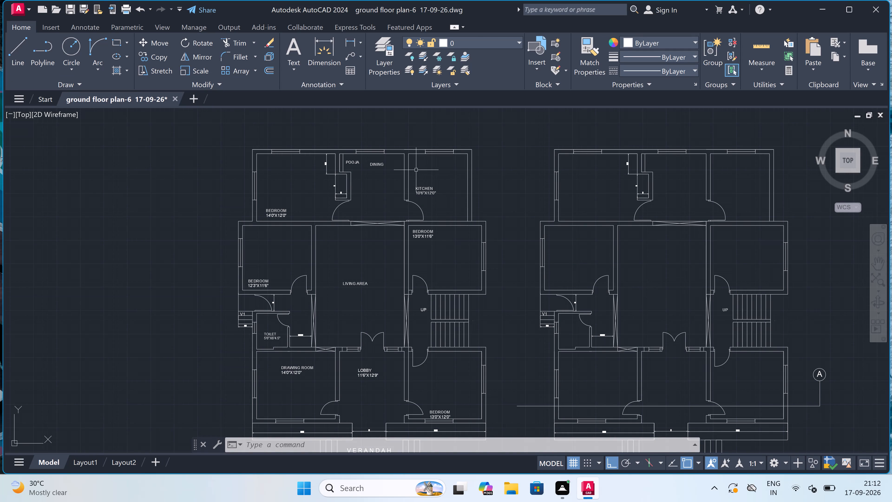
pyautogui.press('l')
pyautogui.press('space')
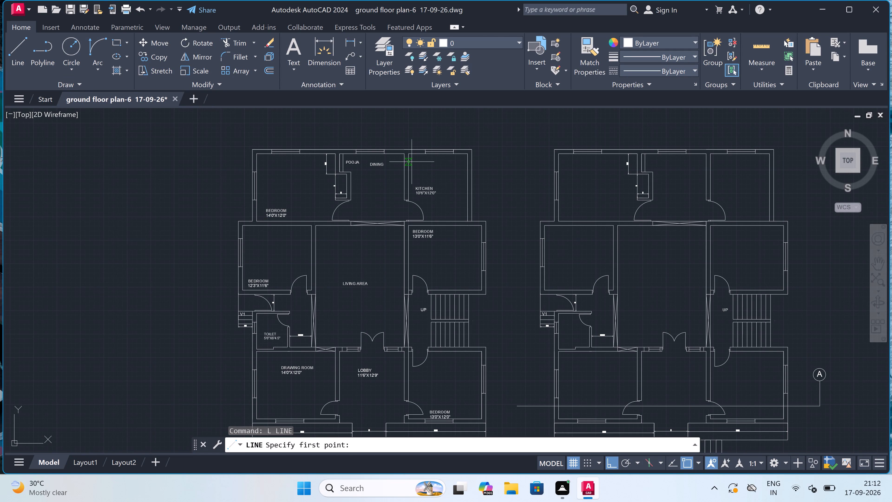
pyautogui.scroll(2, 408, 152)
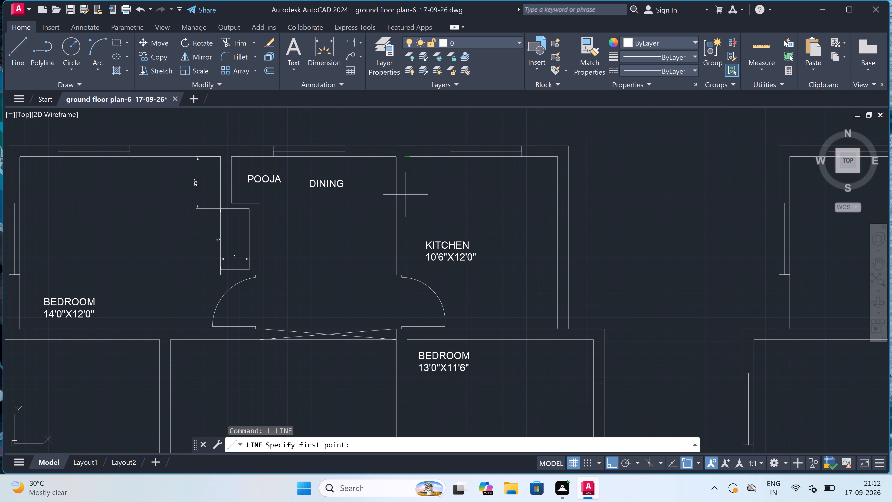
pyautogui.click(406, 196)
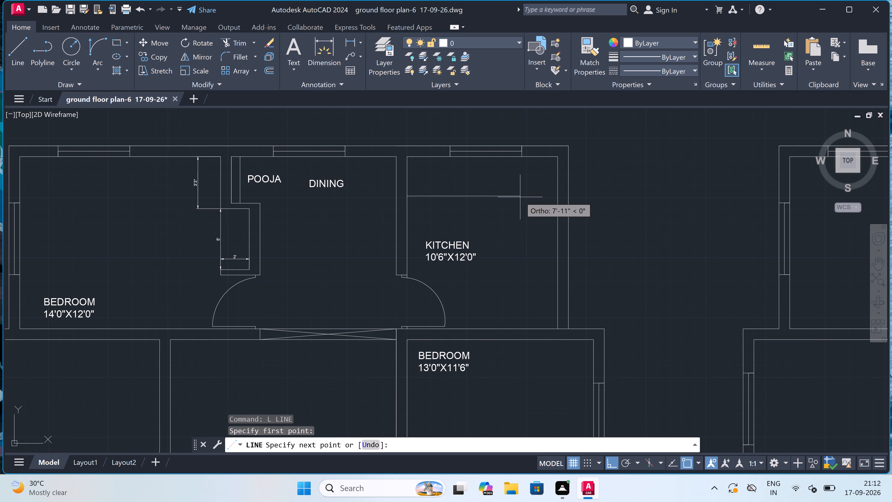
pyautogui.click(518, 195)
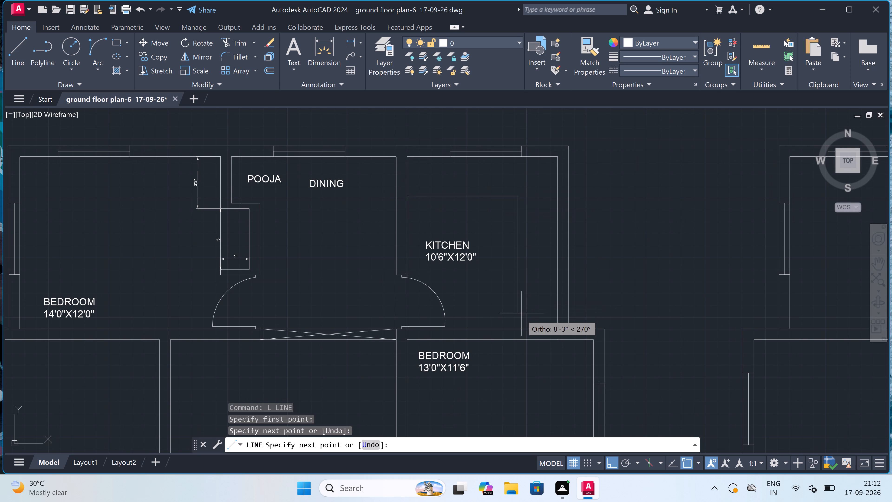
pyautogui.click(517, 329)
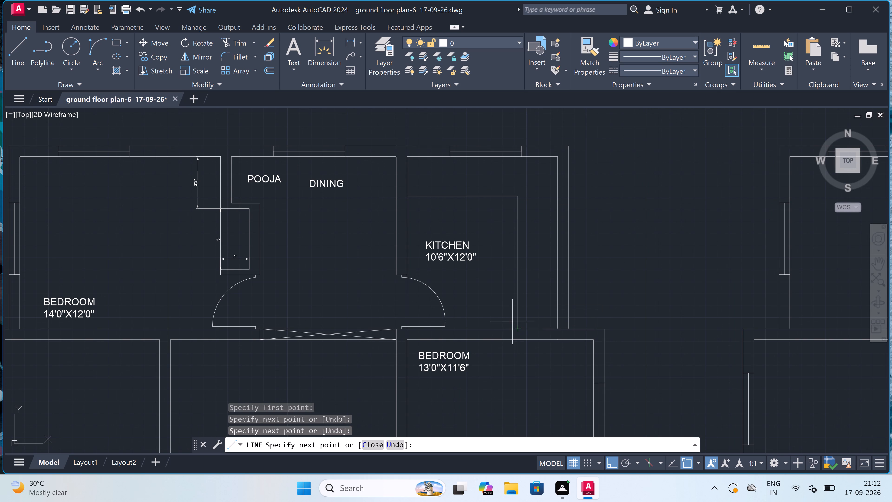
pyautogui.press('Escape')
pyautogui.scroll(-2, 494, 259)
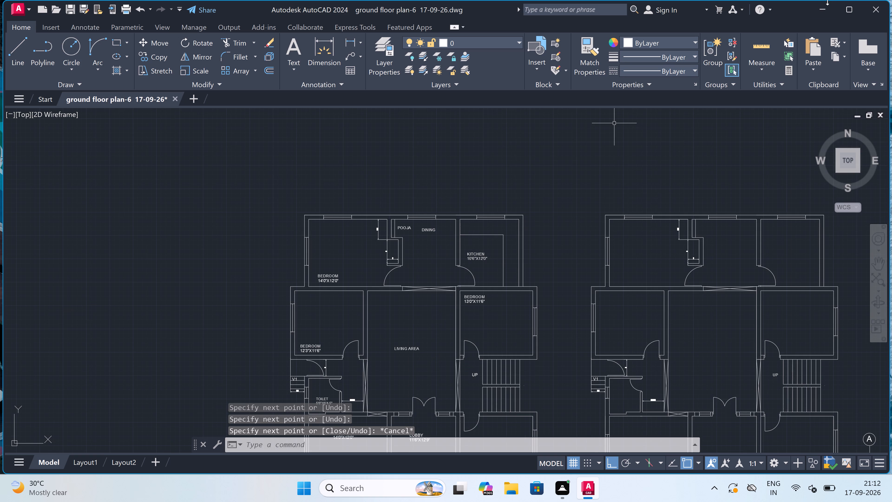
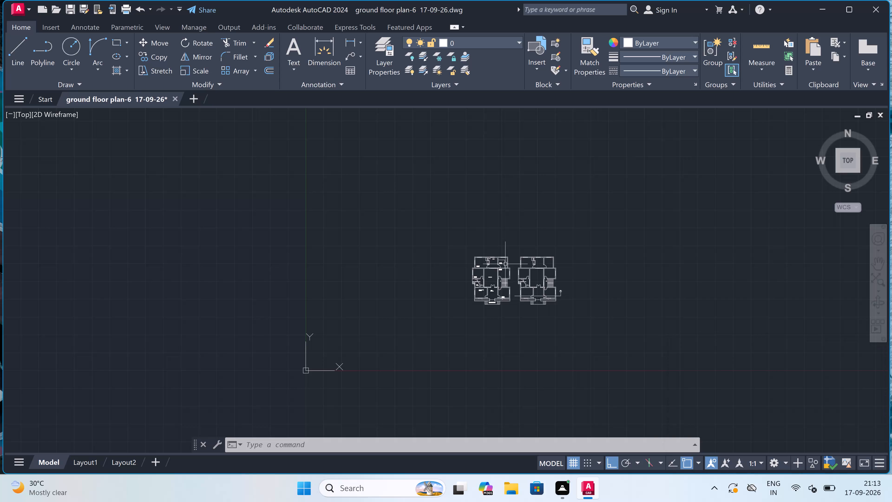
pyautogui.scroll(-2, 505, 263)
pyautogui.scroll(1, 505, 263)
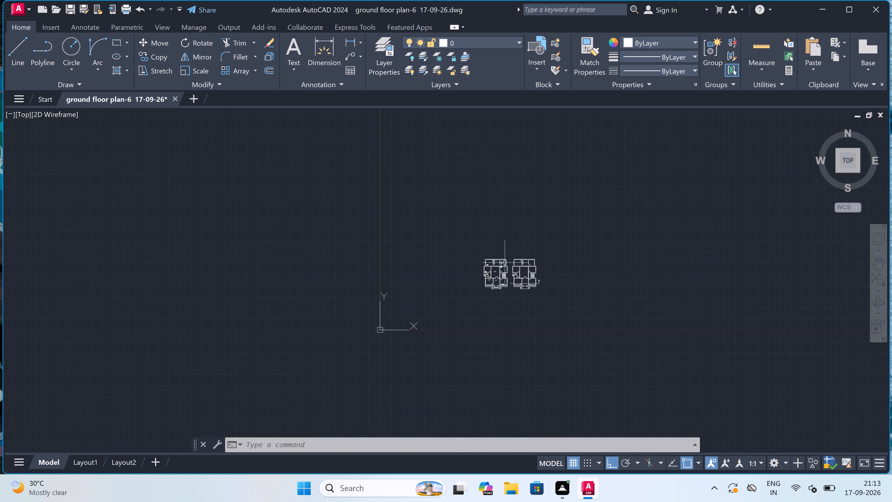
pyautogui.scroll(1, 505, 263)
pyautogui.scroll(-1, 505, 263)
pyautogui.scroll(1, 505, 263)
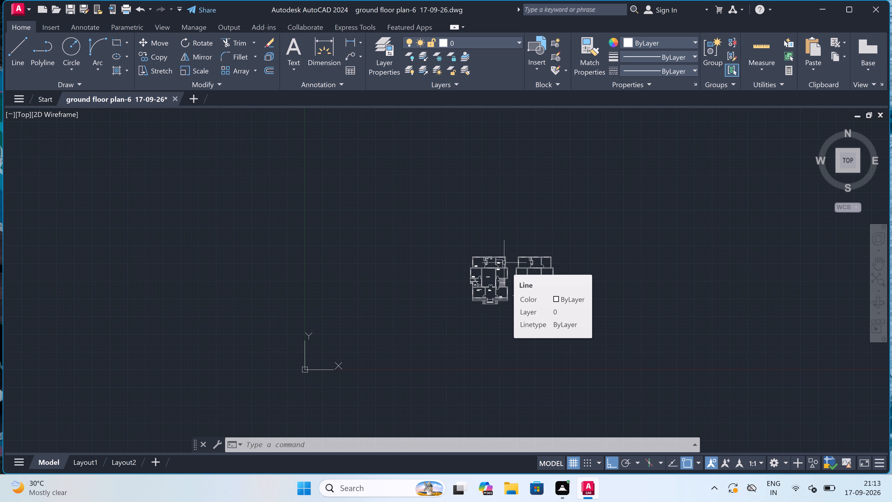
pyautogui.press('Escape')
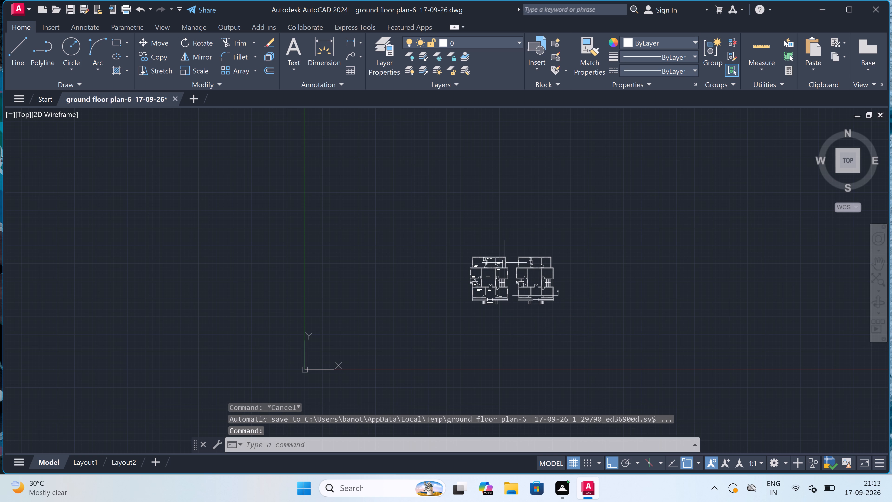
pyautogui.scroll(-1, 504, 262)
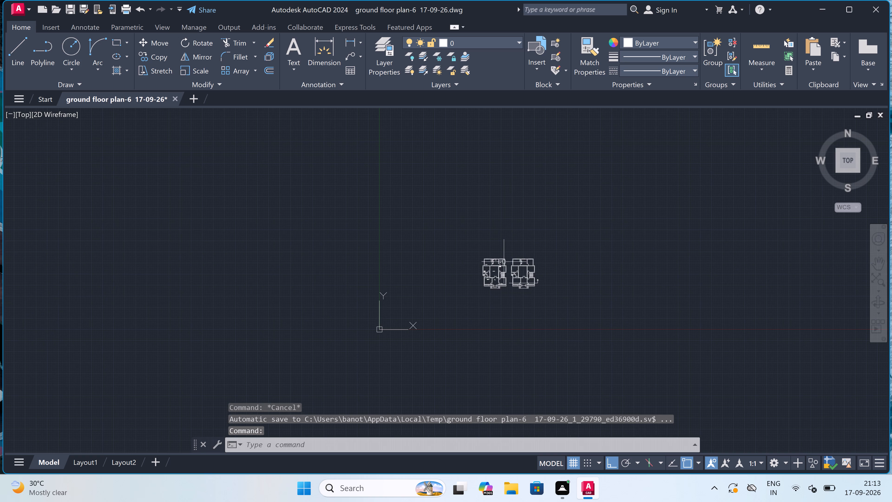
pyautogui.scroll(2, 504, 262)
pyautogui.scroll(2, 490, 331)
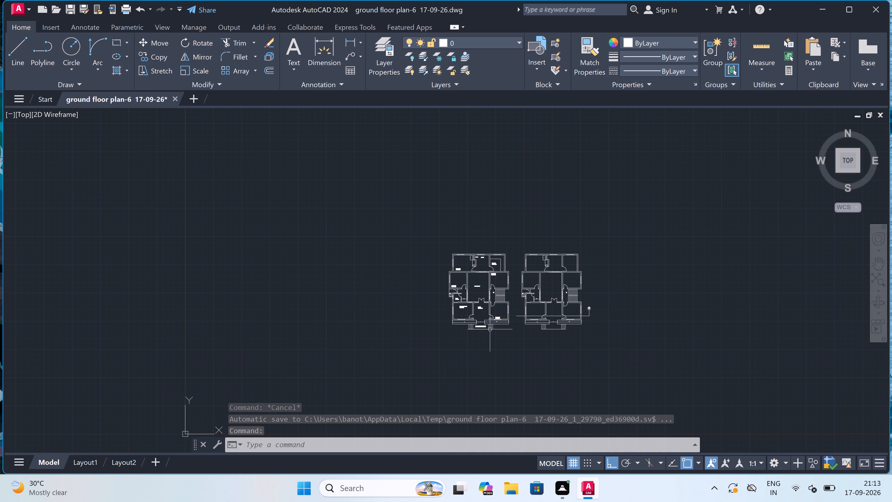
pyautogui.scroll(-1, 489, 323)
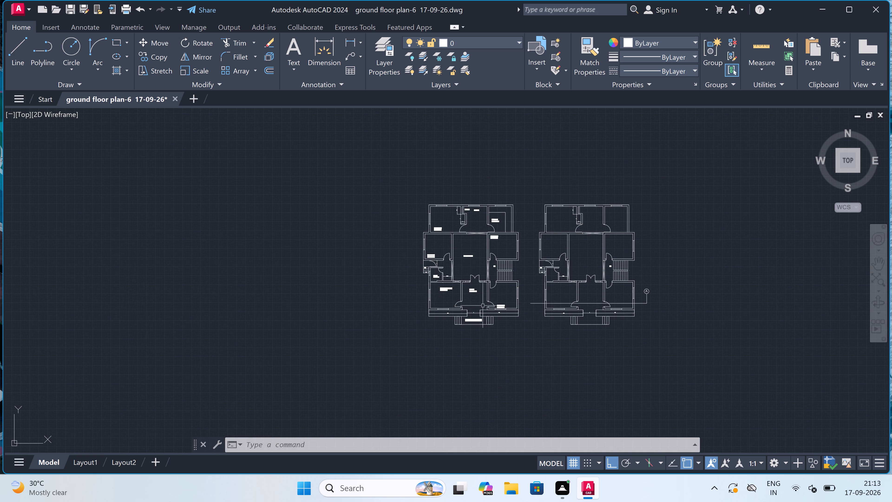
# Draw a C-shaped outline in the labelled plan's drawing room, about 2' off the upper wall, 8' along the window side, and returning to the lower wall.
pyautogui.scroll(2, 470, 286)
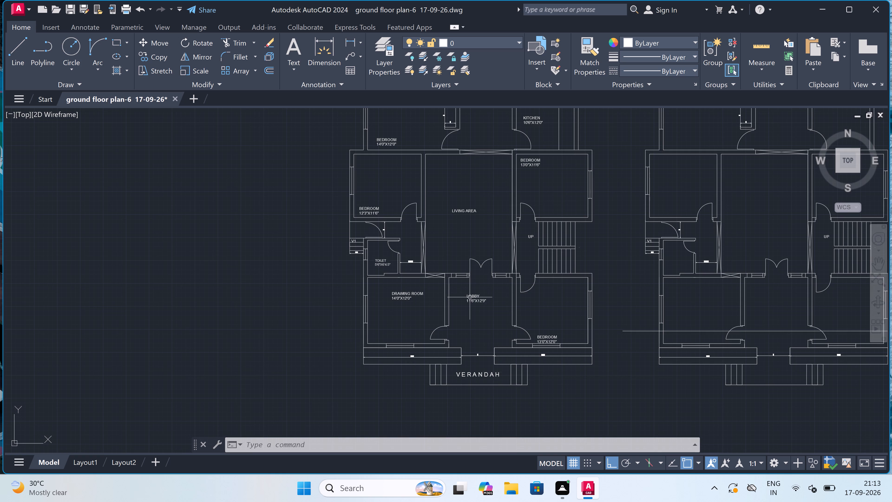
pyautogui.scroll(1, 469, 297)
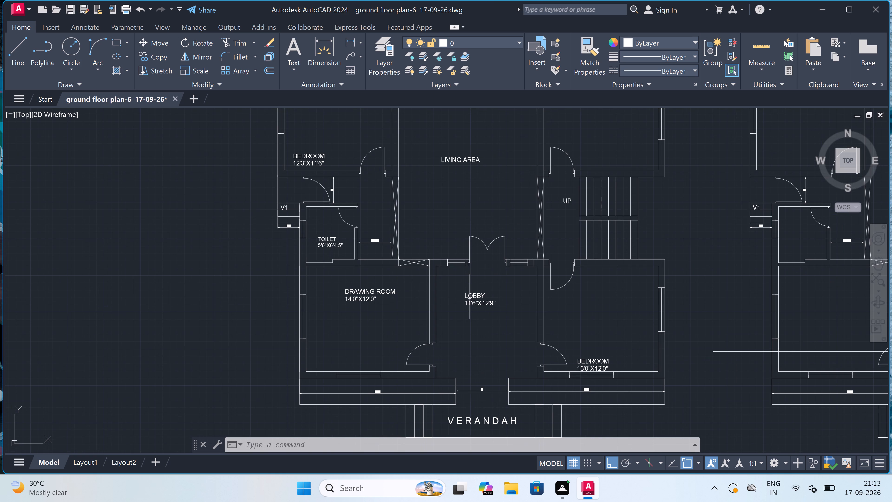
pyautogui.scroll(1, 301, 305)
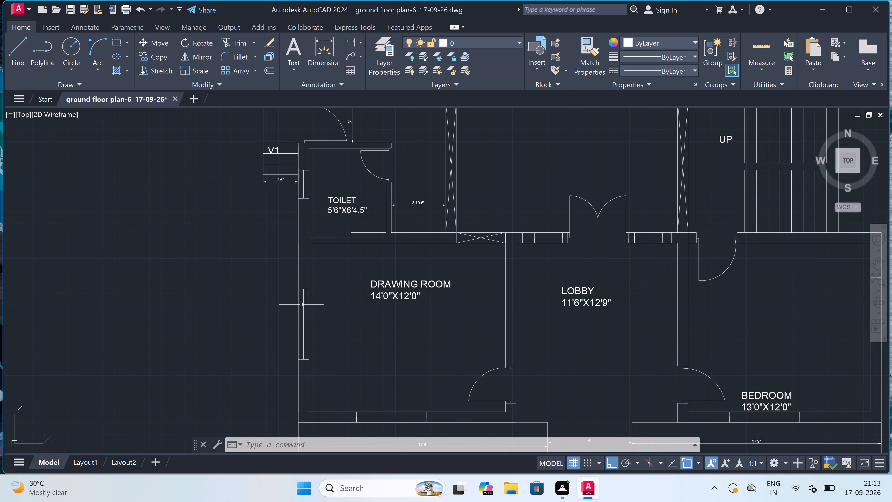
pyautogui.write('L')
pyautogui.press('space')
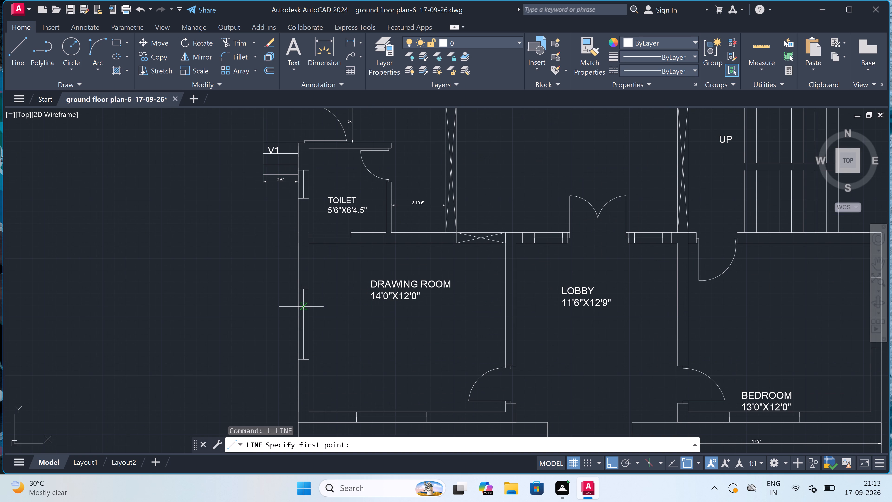
pyautogui.click(428, 244)
pyautogui.click(430, 271)
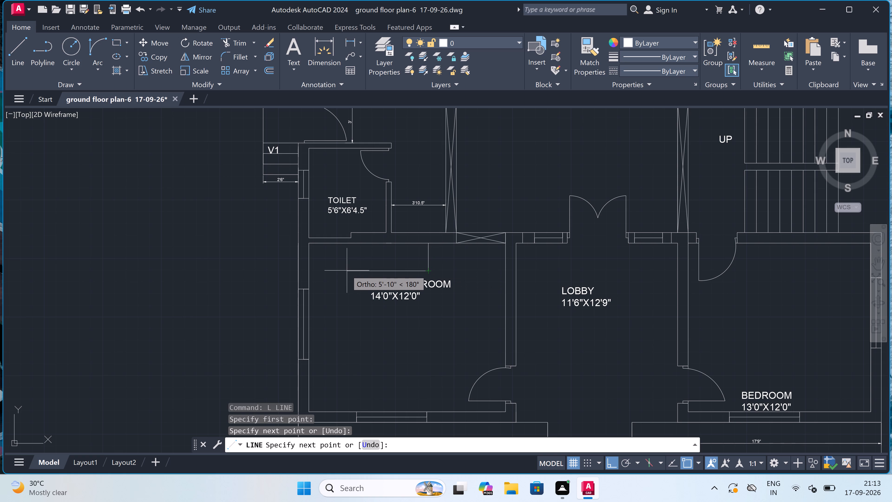
pyautogui.doubleClick(344, 272)
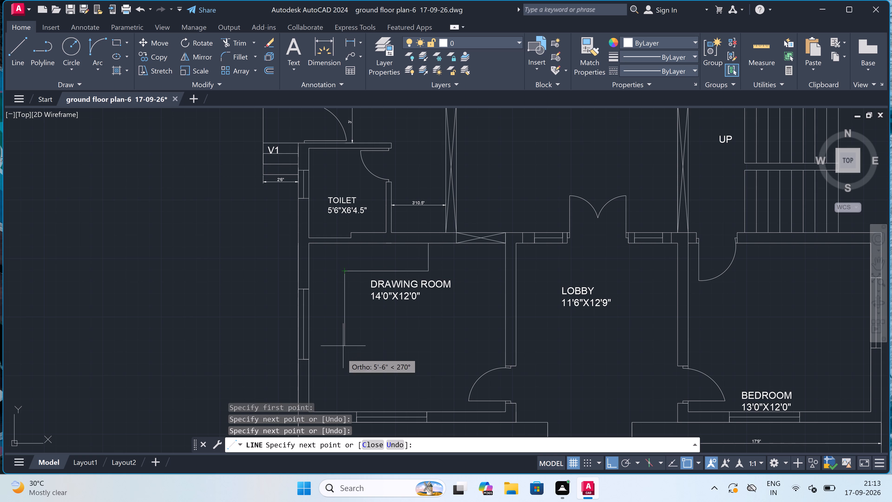
pyautogui.doubleClick(345, 386)
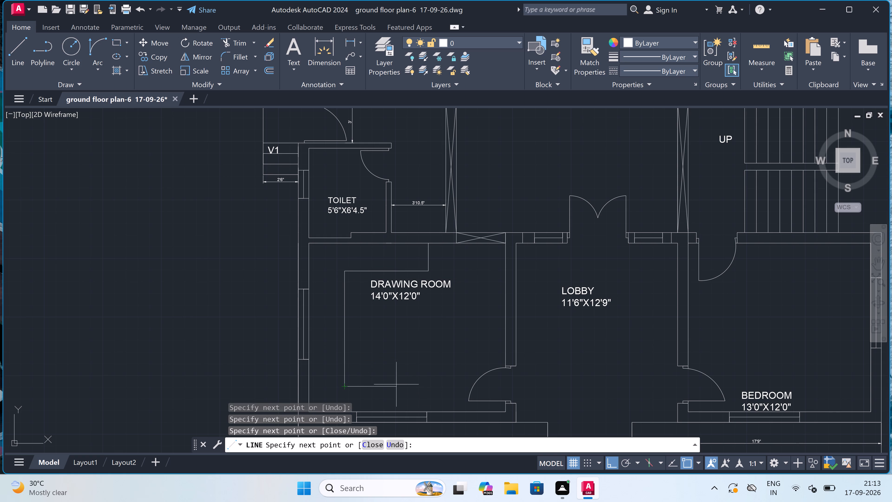
pyautogui.click(433, 385)
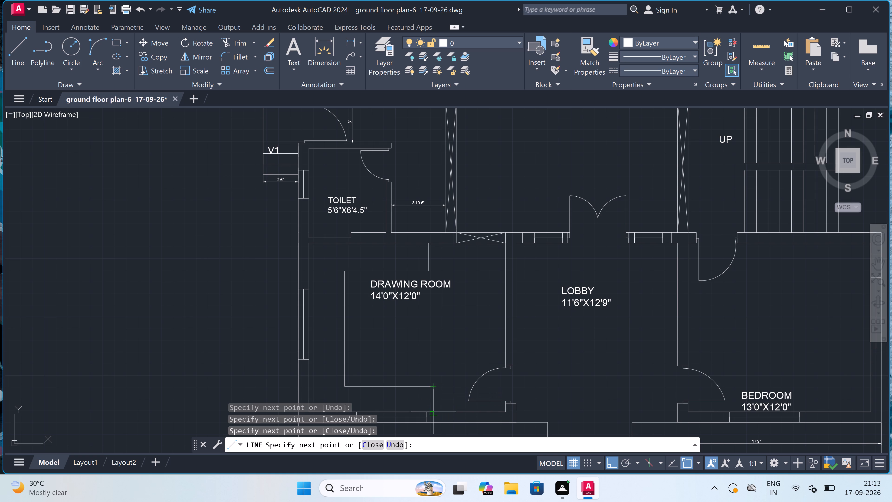
pyautogui.click(434, 411)
pyautogui.press('Escape')
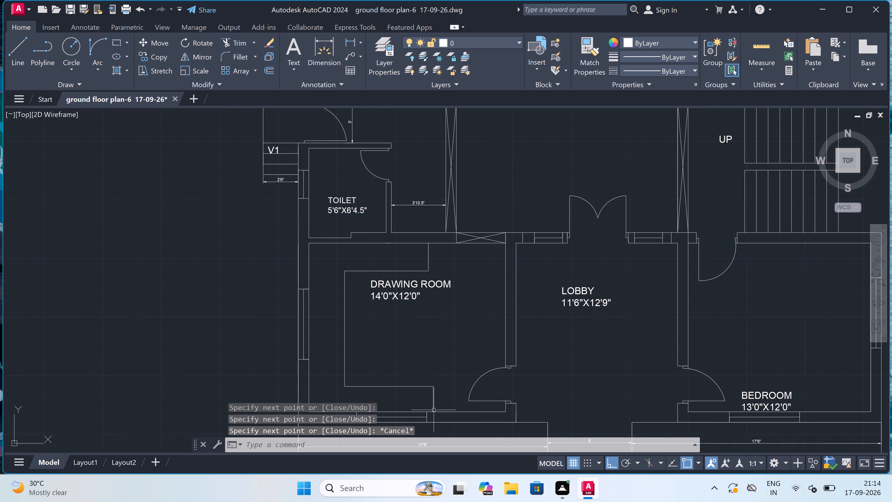
# Move the DRAWING ROOM label about 2'-3" straight down, inside the new C-shaped outline.
pyautogui.click(409, 300)
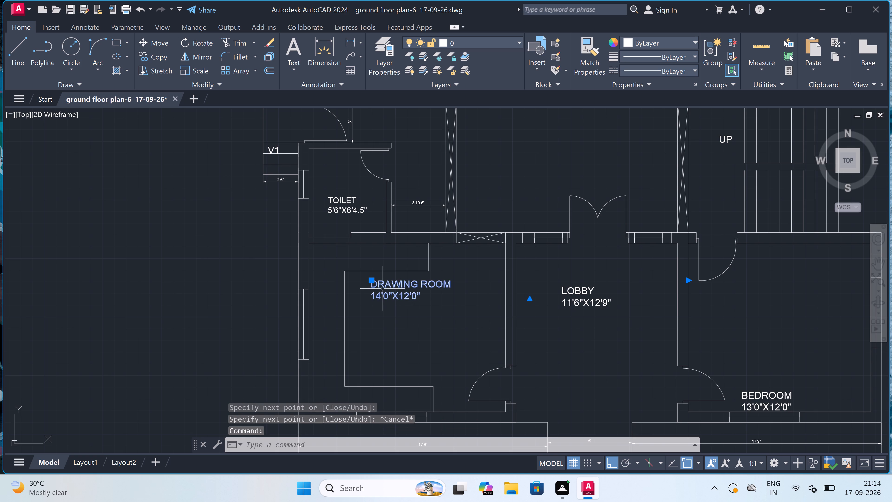
pyautogui.click(372, 280)
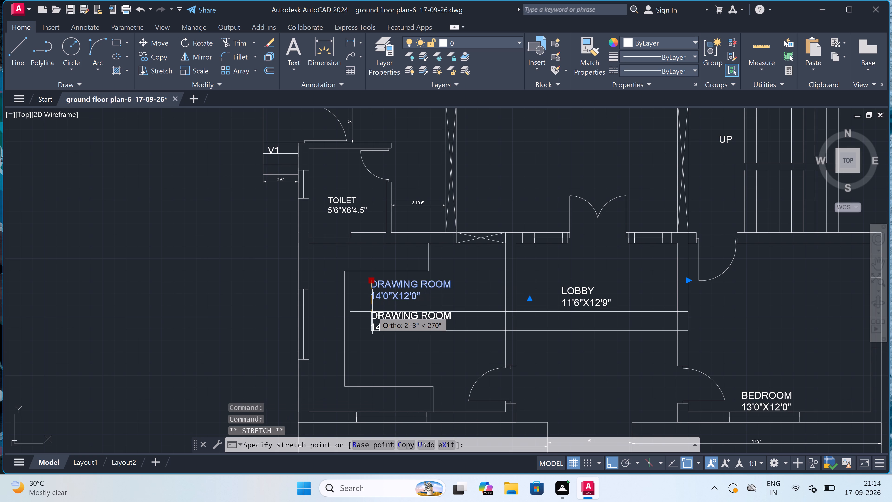
pyautogui.click(372, 312)
pyautogui.press('Escape')
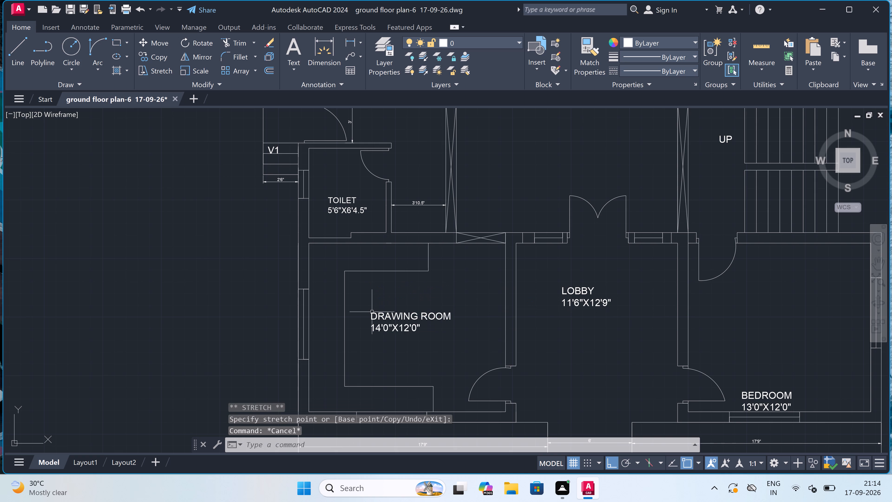
# Examine the labelled plan's room layout from kitchen to verandah, alongside the copied plan with the section line.
pyautogui.scroll(-3, 372, 310)
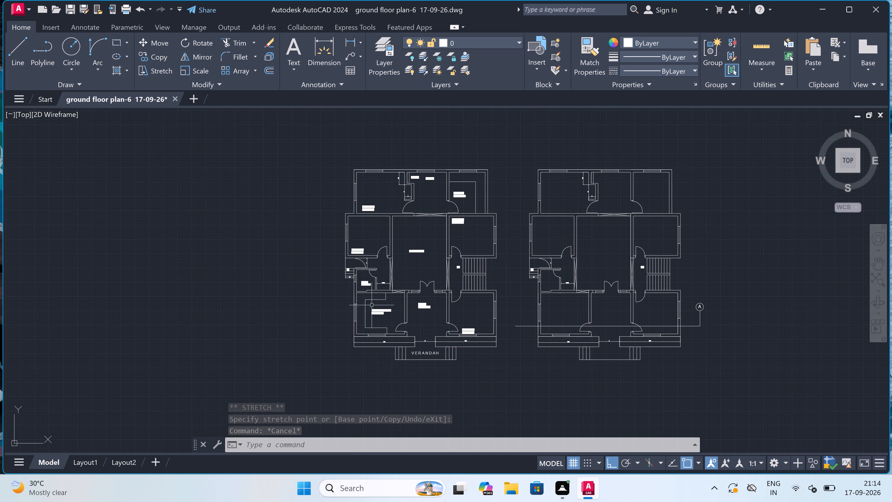
pyautogui.scroll(2, 397, 243)
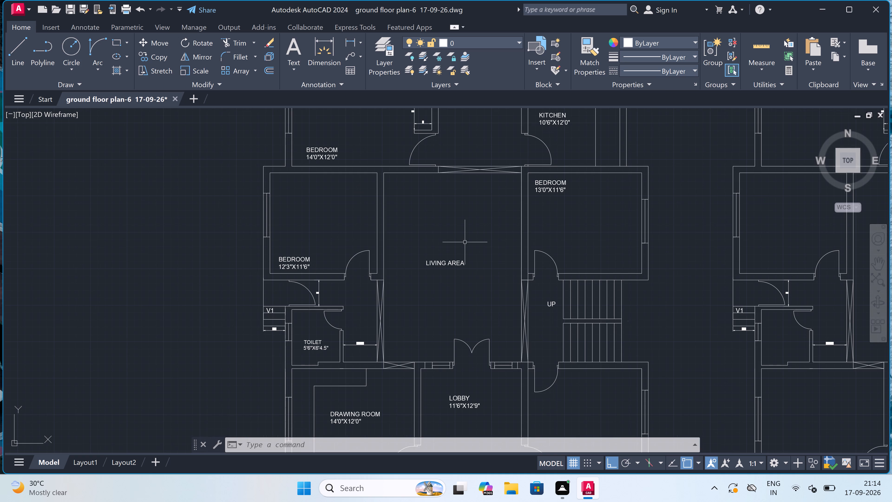
pyautogui.scroll(-1, 420, 251)
pyautogui.scroll(2, 420, 251)
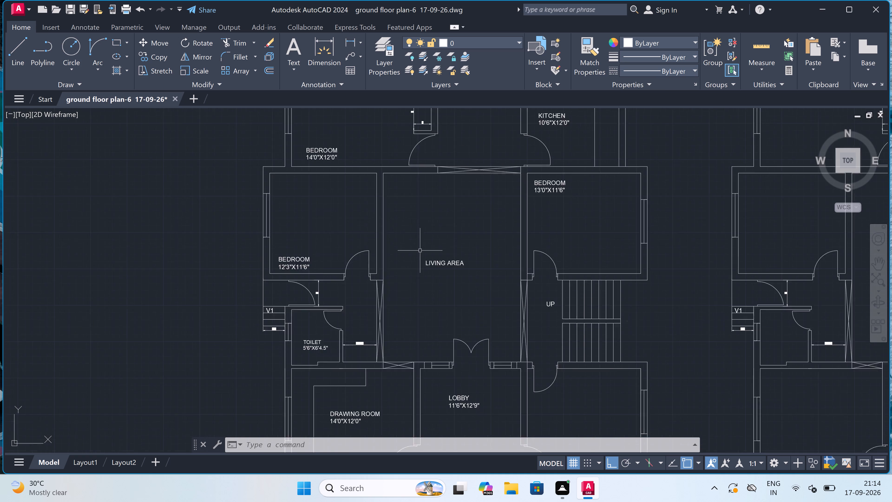
pyautogui.scroll(-2, 419, 251)
pyautogui.scroll(1, 419, 251)
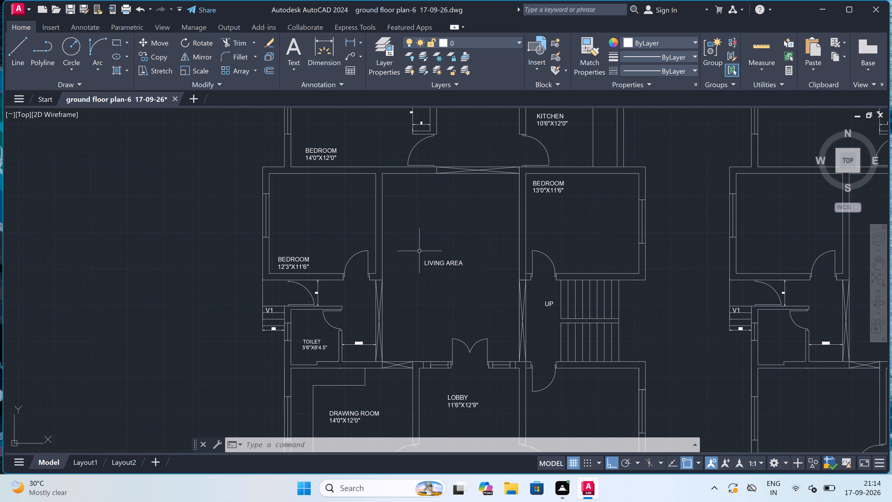
pyautogui.scroll(-1, 419, 251)
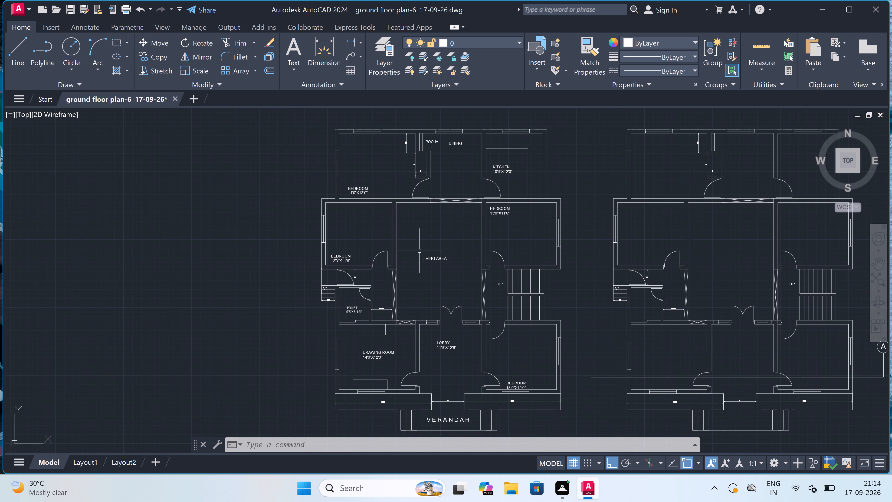
pyautogui.scroll(-1, 419, 251)
pyautogui.scroll(1, 429, 314)
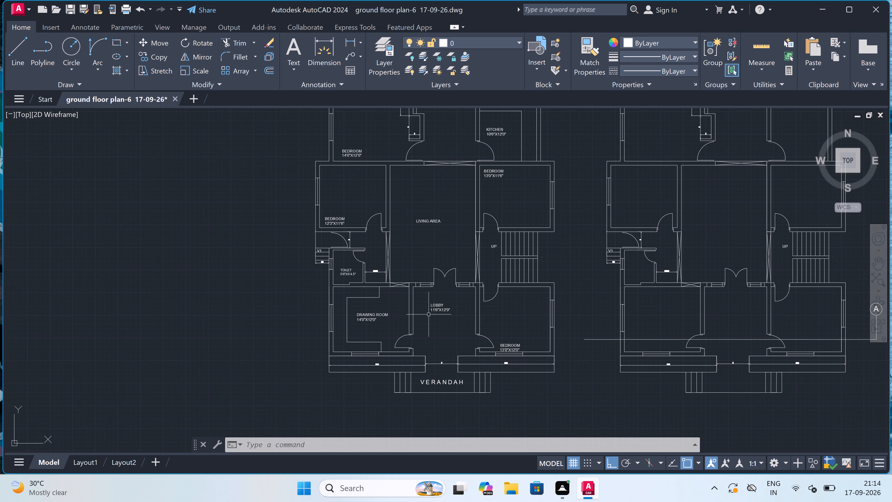
pyautogui.scroll(-1, 429, 314)
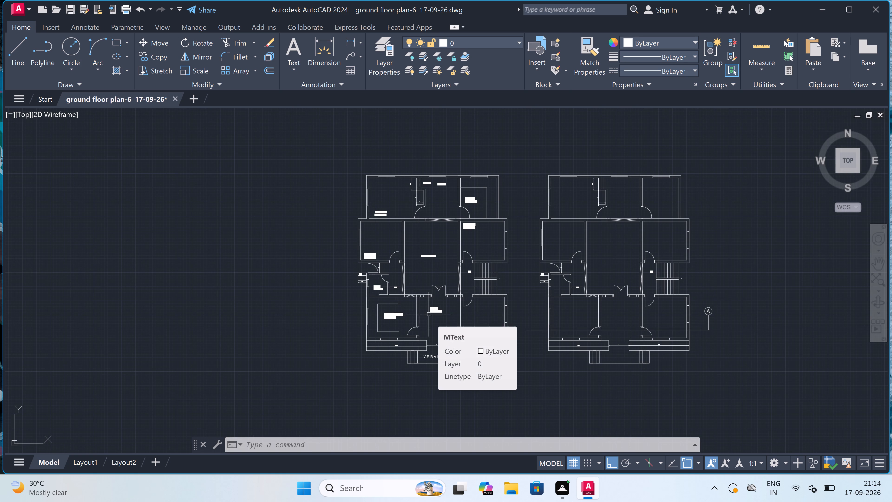
pyautogui.scroll(1, 429, 314)
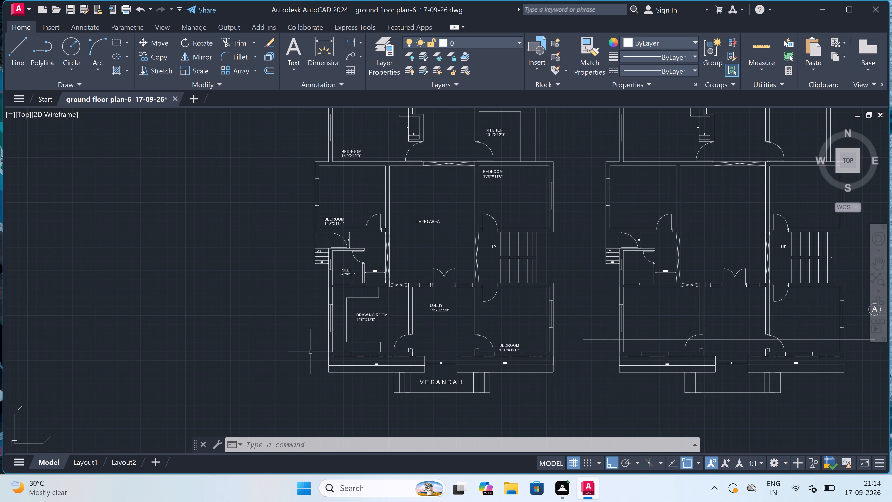
# Project vertical construction lines (XLINE) from the labelled plan's drawing-room outer corner, both edges of its front window, and the lobby's drawing-room-side wall face.
pyautogui.press('x')
pyautogui.write('L')
pyautogui.press('space')
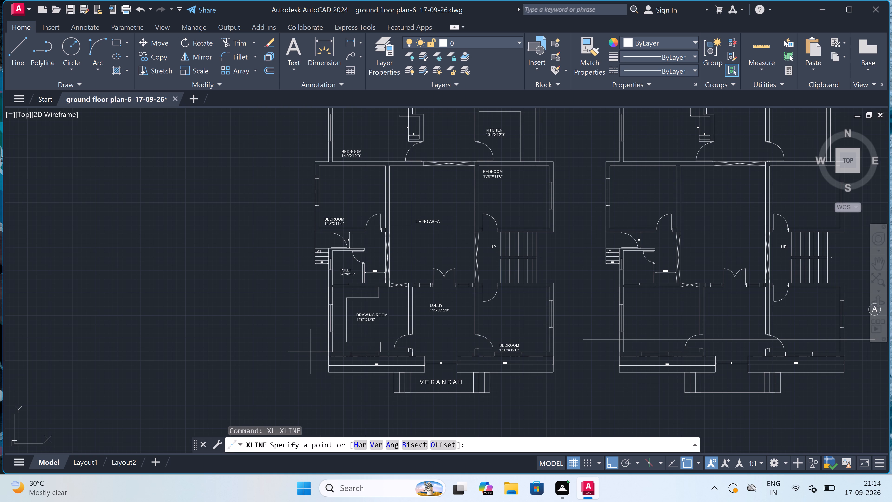
pyautogui.click(374, 443)
pyautogui.scroll(2, 332, 346)
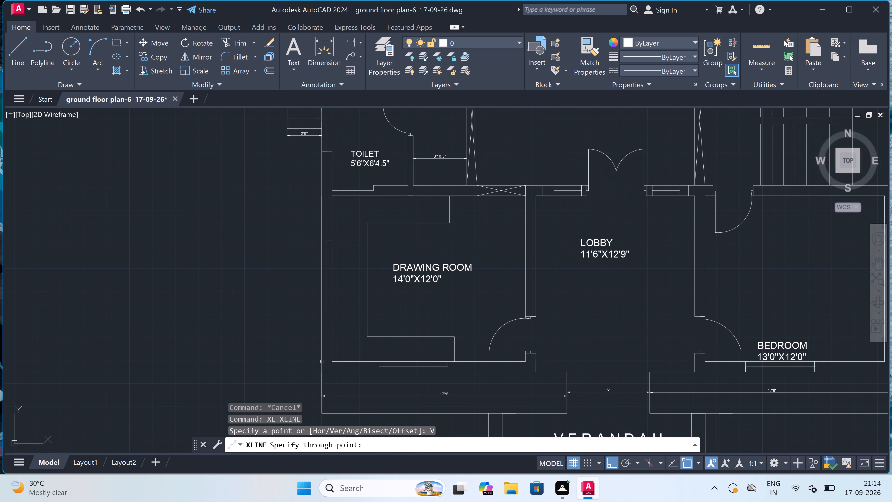
pyautogui.click(320, 373)
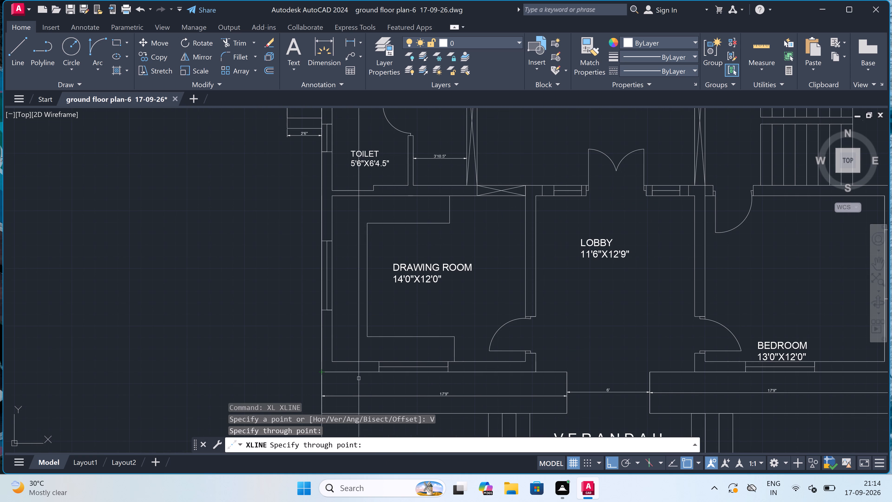
pyautogui.click(382, 372)
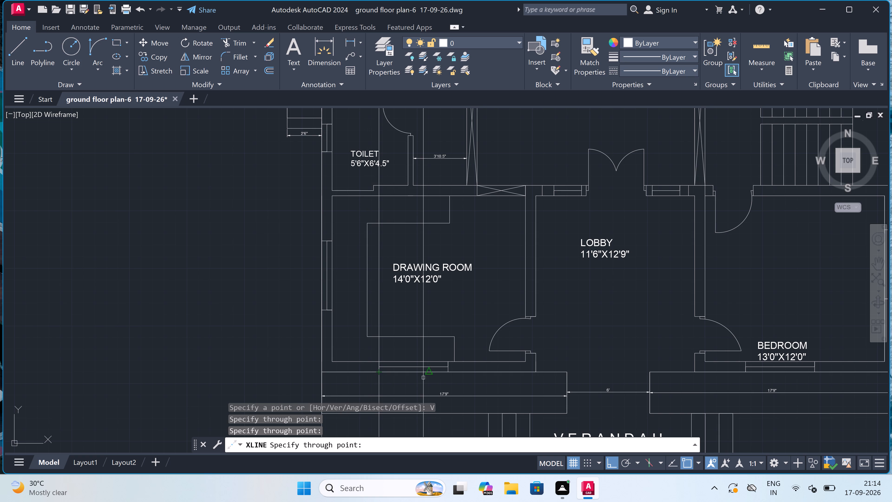
pyautogui.click(448, 370)
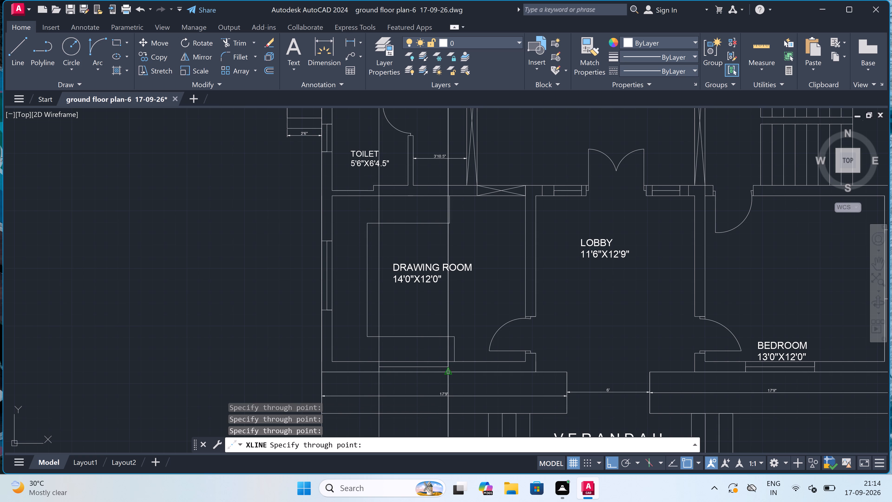
pyautogui.scroll(-3, 448, 370)
pyautogui.scroll(4, 471, 367)
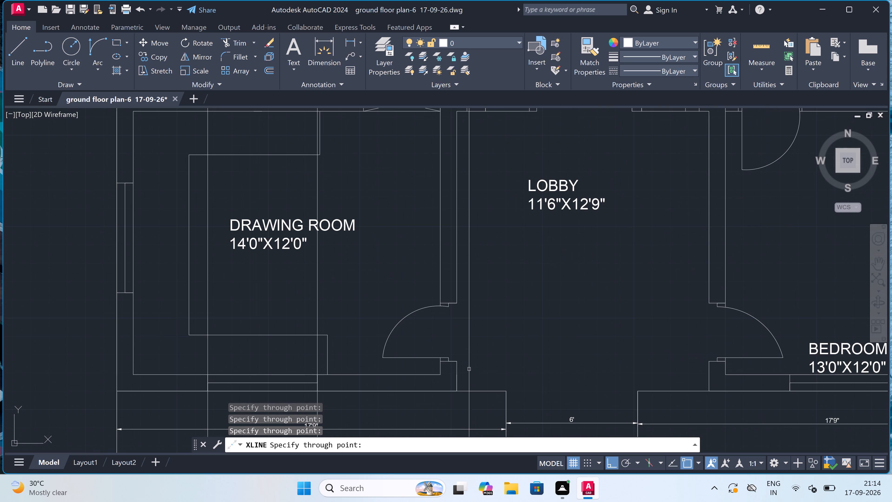
pyautogui.click(456, 394)
# Add vertical construction lines at both edges of the lobby window on the drawing-room side and at the adjacent double-door wall end.
pyautogui.scroll(-4, 456, 394)
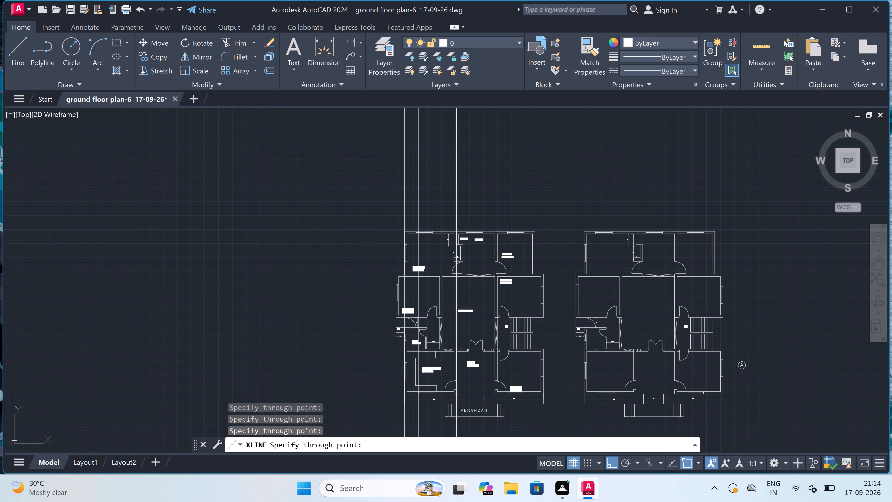
pyautogui.scroll(4, 456, 364)
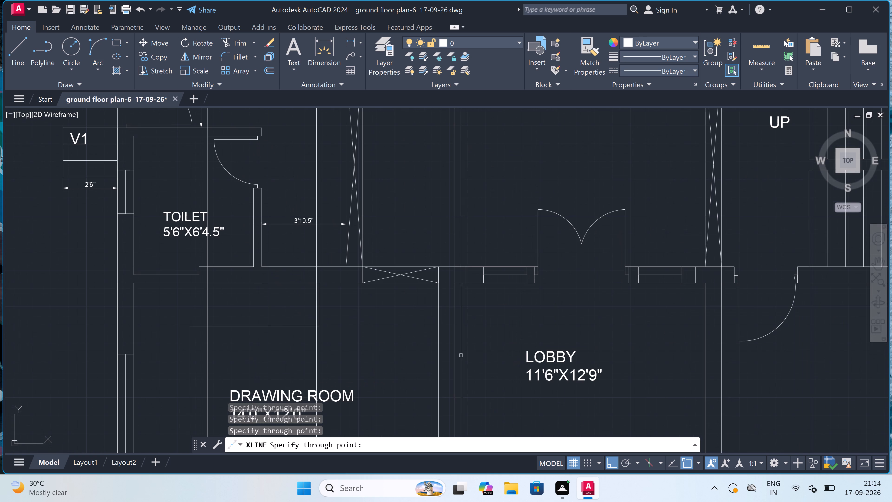
pyautogui.scroll(2, 483, 276)
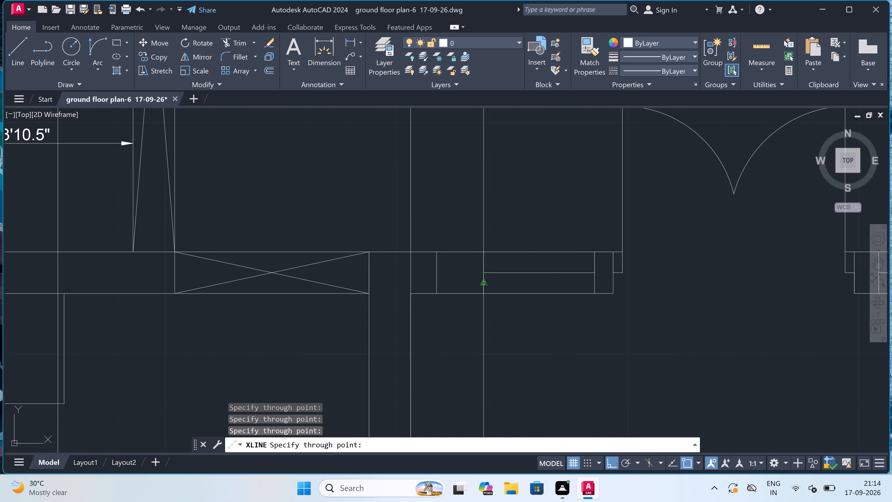
pyautogui.click(481, 295)
pyautogui.scroll(-3, 481, 295)
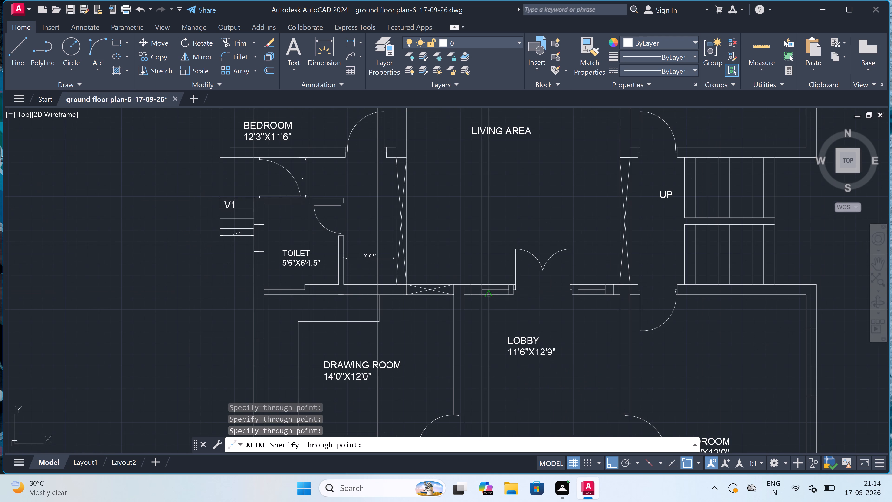
pyautogui.scroll(3, 518, 297)
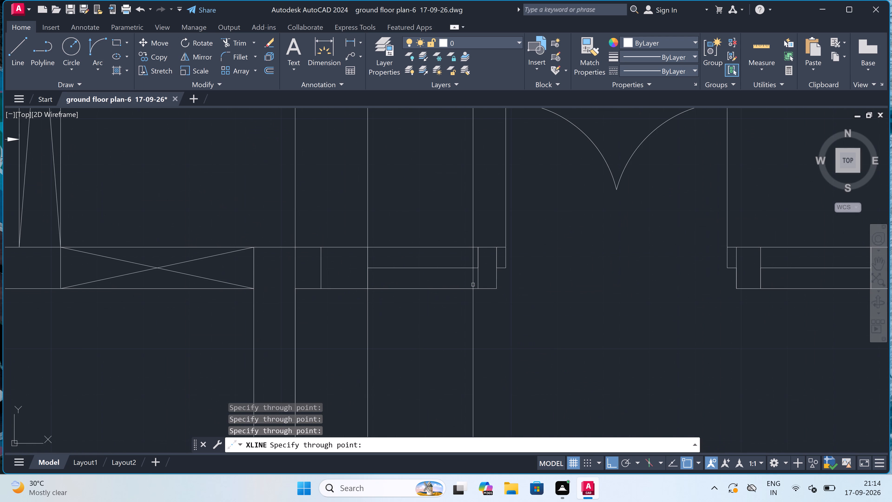
pyautogui.click(479, 291)
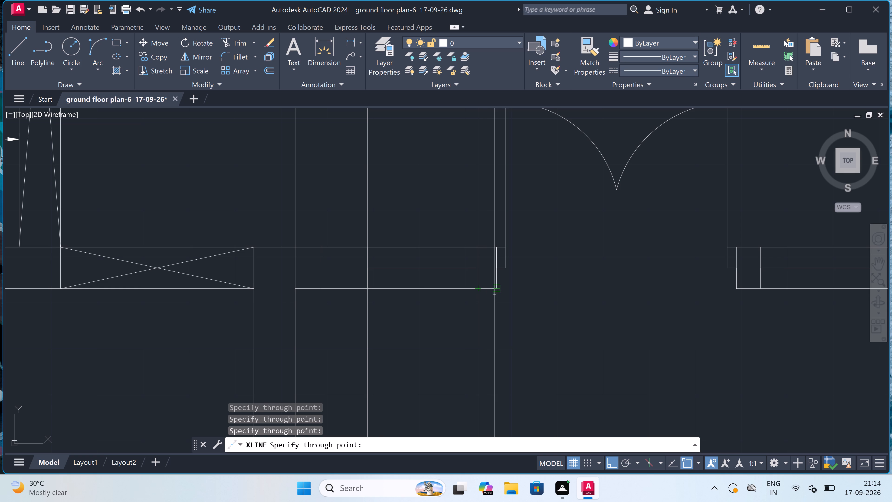
pyautogui.click(495, 291)
# Add vertical construction lines at the double door's bedroom-side wall end, both edges of the adjacent lobby window, and the lobby's bedroom-side wall face.
pyautogui.scroll(-5, 481, 291)
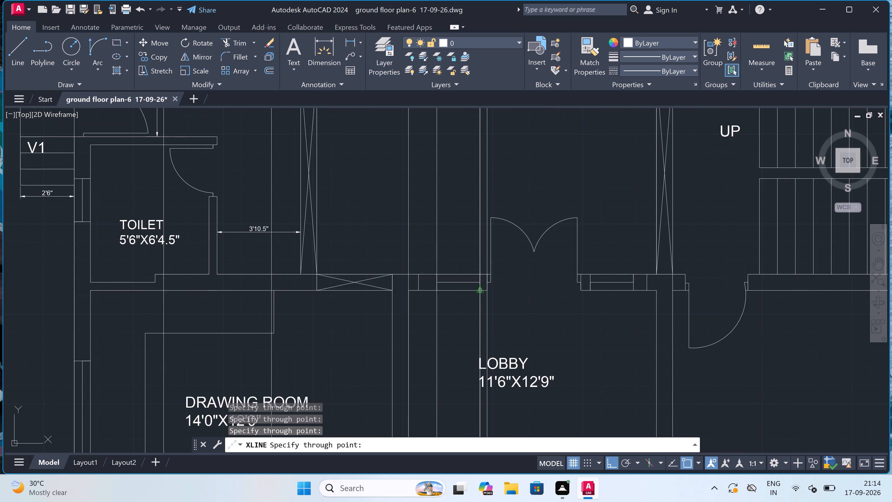
pyautogui.scroll(3, 562, 288)
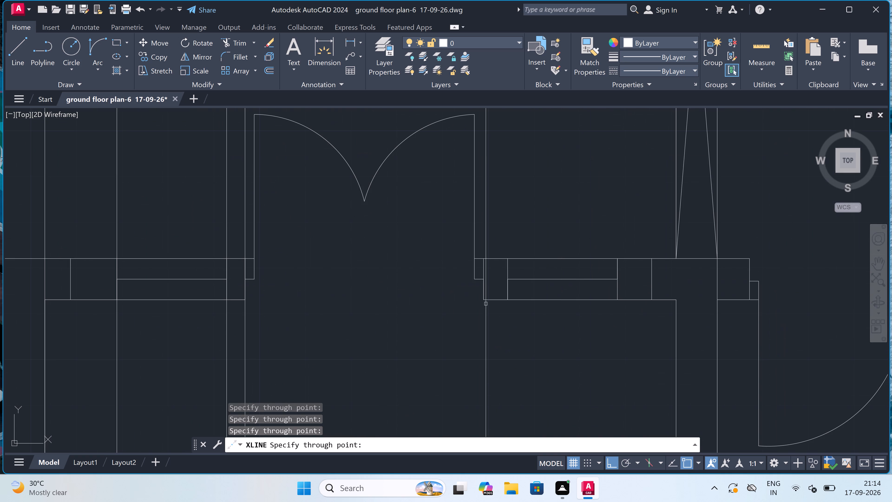
pyautogui.click(480, 302)
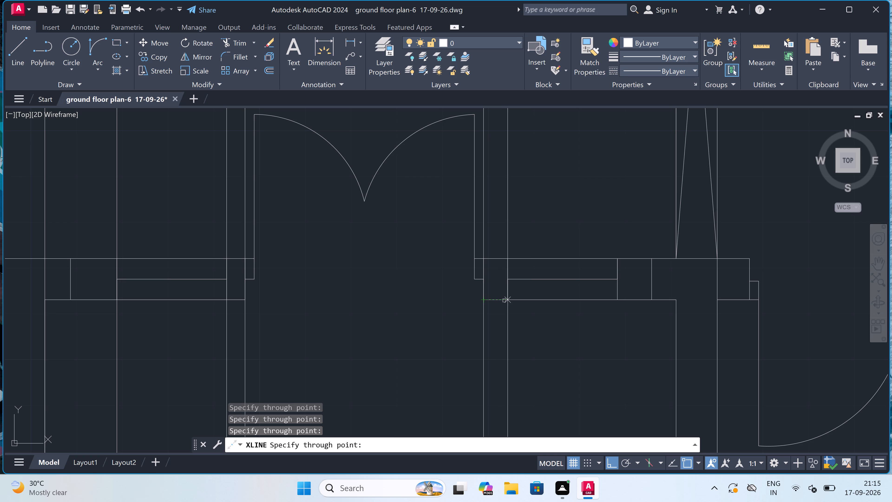
pyautogui.click(508, 298)
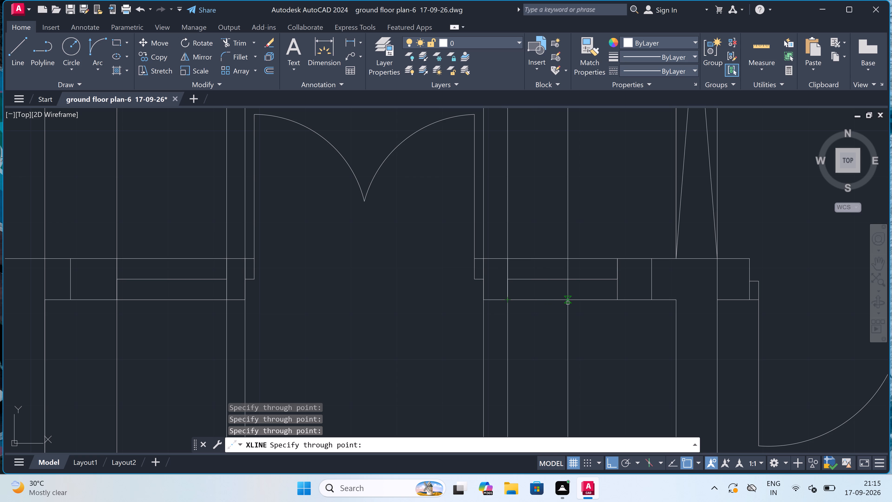
pyautogui.click(614, 300)
pyautogui.scroll(-4, 615, 299)
pyautogui.scroll(2, 629, 302)
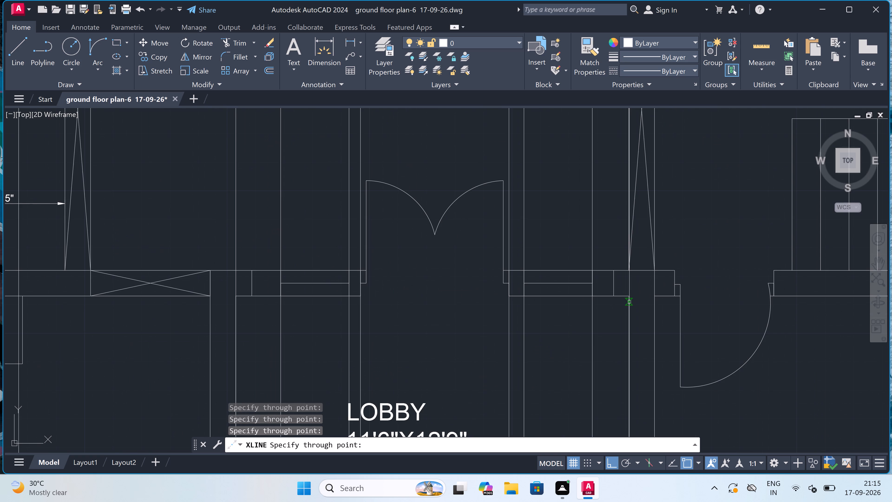
pyautogui.click(629, 299)
# Add vertical construction lines at both edges of the front bedroom's front window and at that bedroom's outer front corner.
pyautogui.scroll(-4, 629, 299)
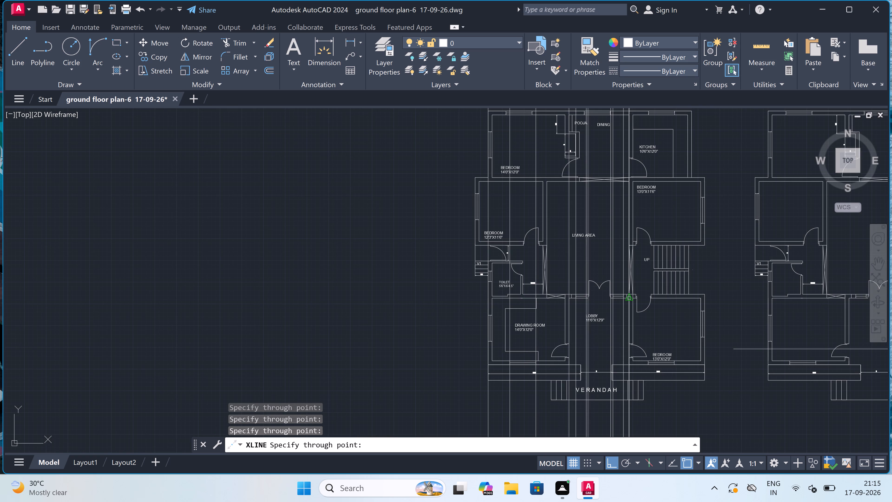
pyautogui.scroll(-2, 636, 343)
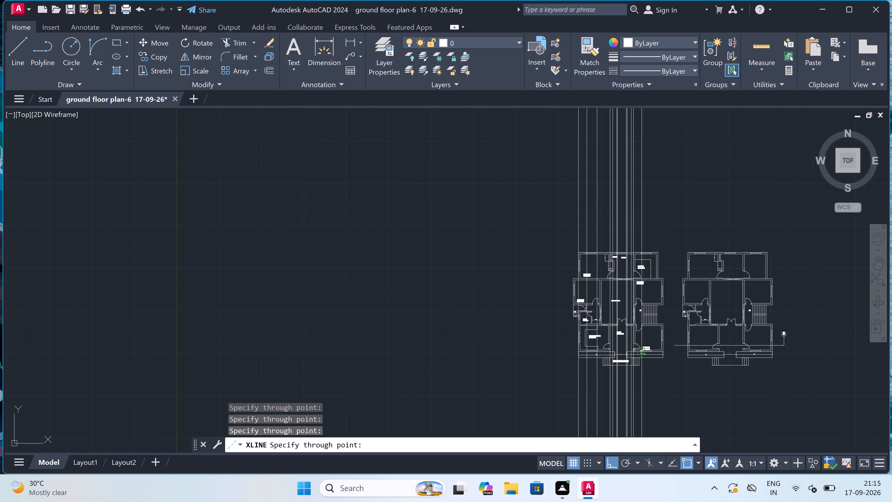
pyautogui.scroll(4, 643, 355)
pyautogui.scroll(2, 622, 330)
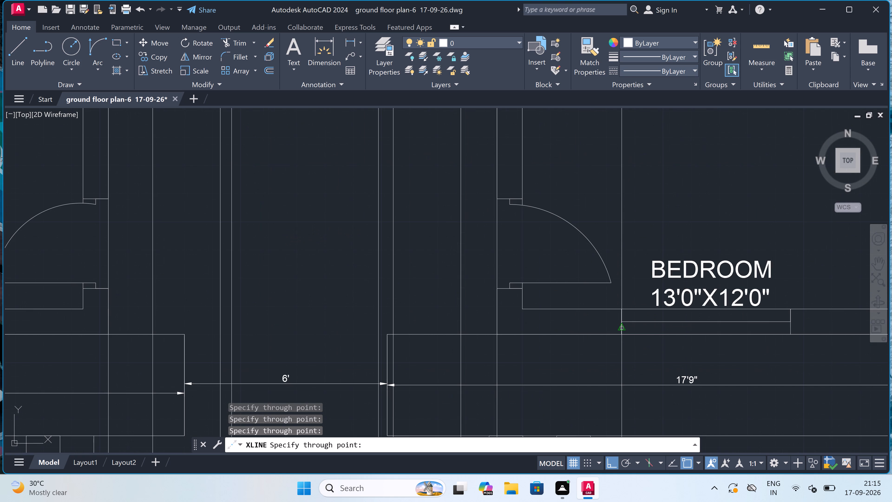
pyautogui.click(621, 337)
pyautogui.scroll(-4, 621, 337)
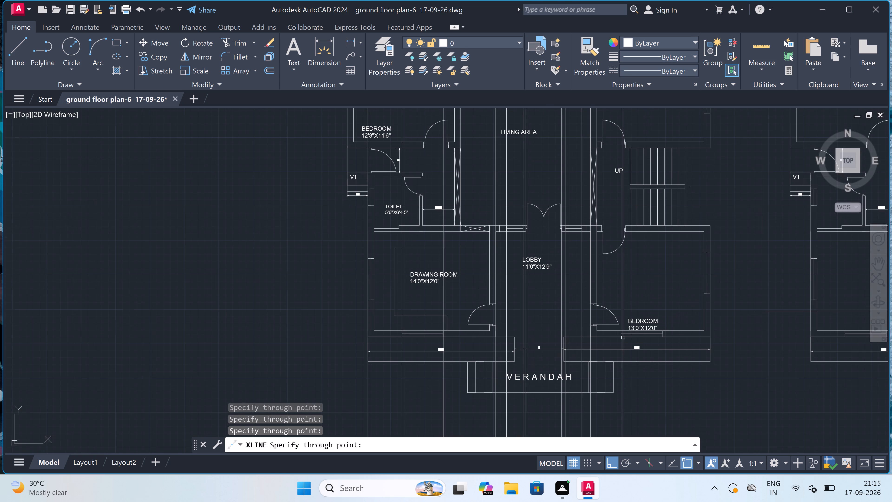
pyautogui.scroll(2, 661, 337)
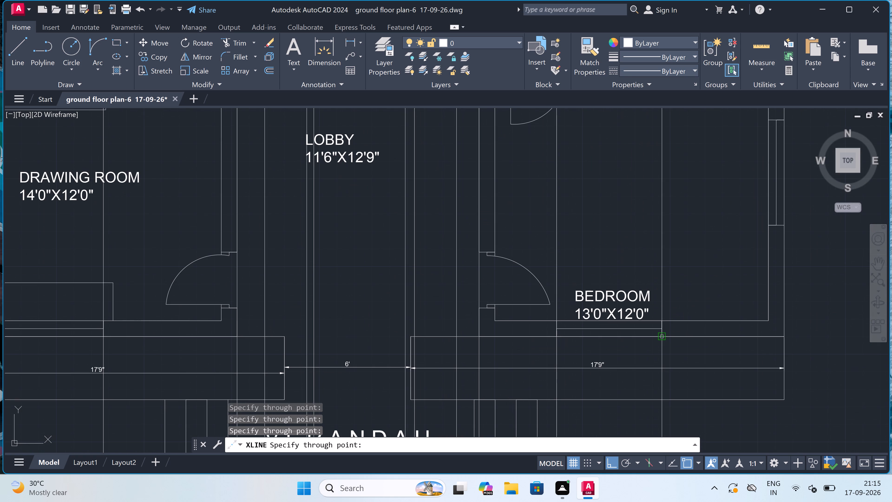
pyautogui.click(661, 338)
pyautogui.scroll(-5, 652, 339)
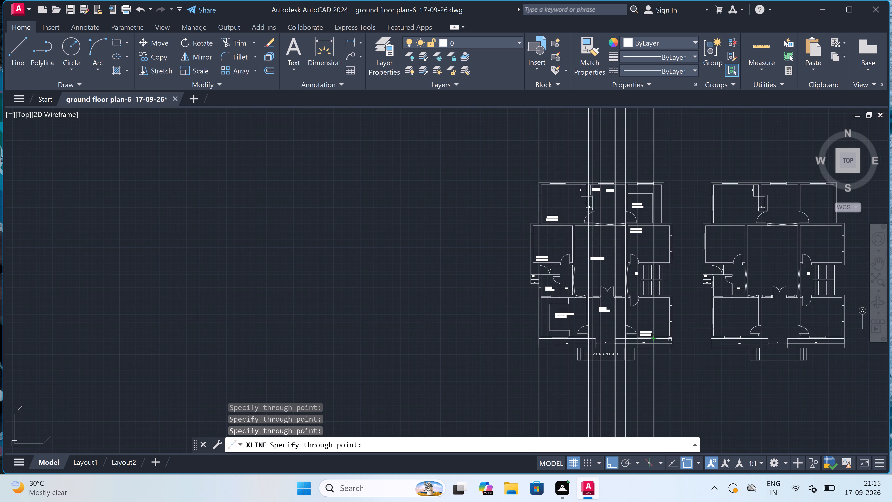
pyautogui.scroll(4, 675, 337)
pyautogui.scroll(3, 656, 345)
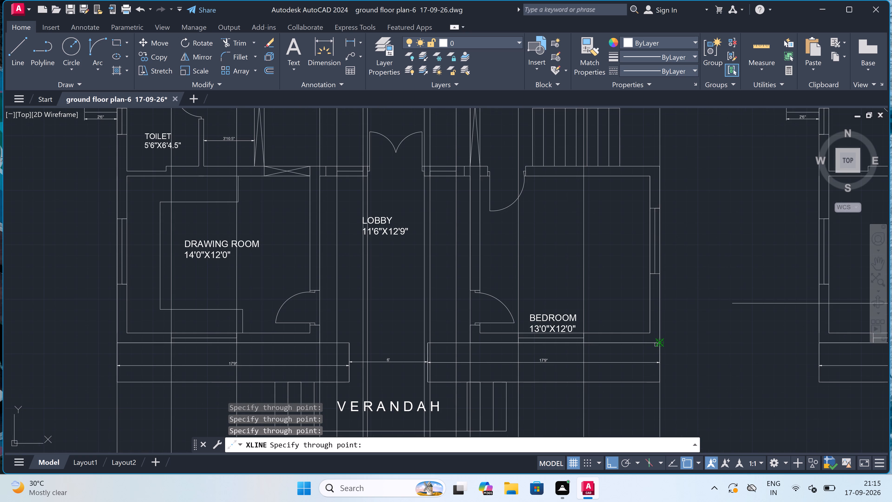
pyautogui.click(667, 334)
# In the section-marked plan, add vertical construction lines where the section line crosses the inner and outer faces of the outer wall opposite marker A.
pyautogui.scroll(-3, 521, 327)
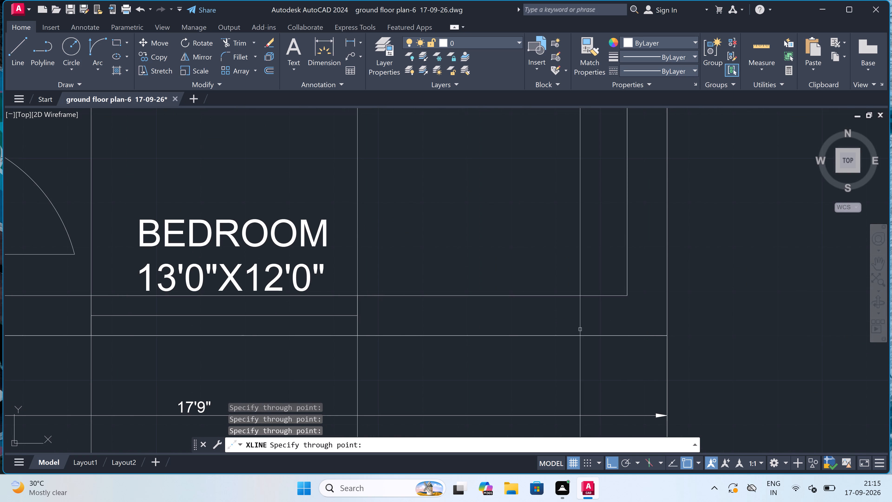
pyautogui.scroll(-6, 522, 327)
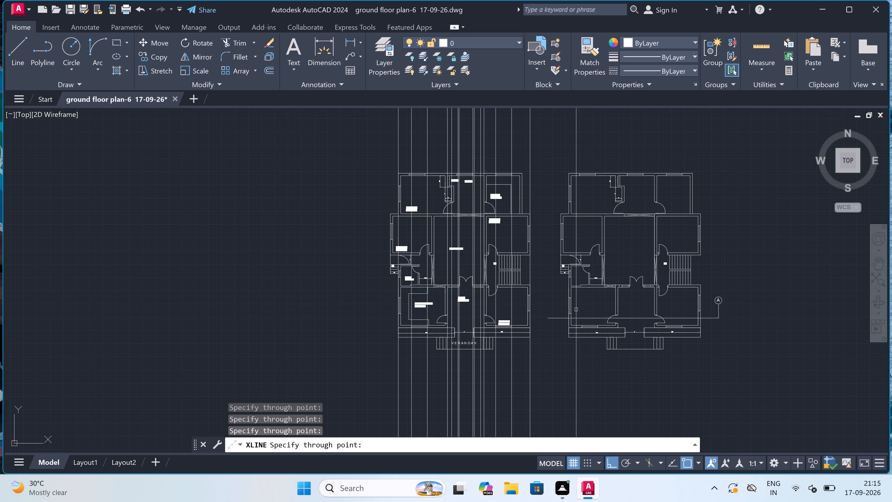
pyautogui.scroll(6, 573, 320)
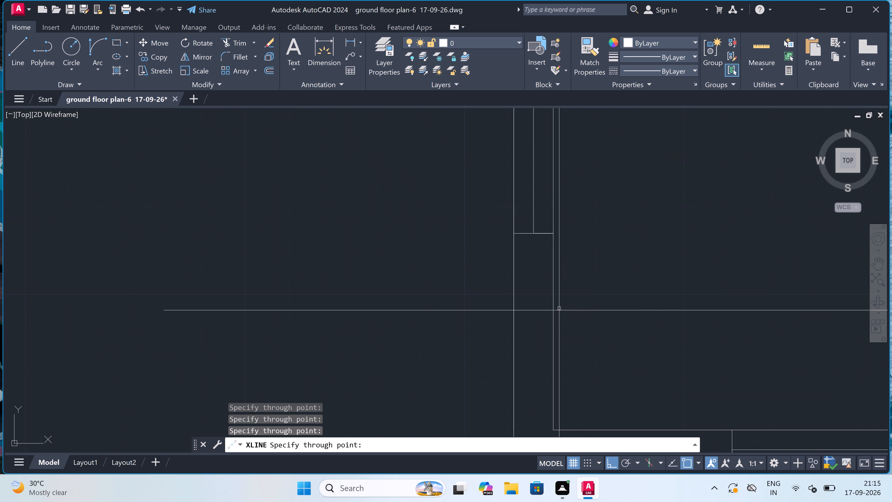
pyautogui.click(557, 309)
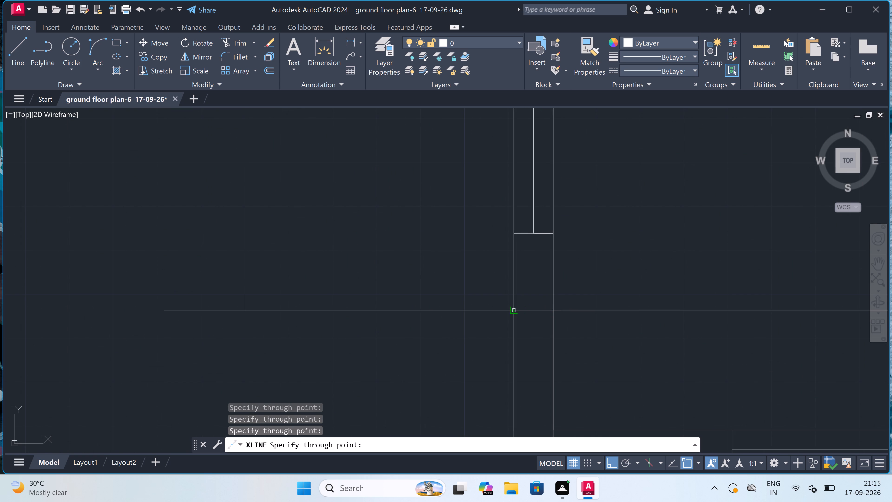
pyautogui.click(517, 310)
# In the section-marked plan, add vertical construction lines at the drawing-room-side lobby window's edges, the adjoining wall joint and the adjacent double-door wall end.
pyautogui.scroll(-5, 517, 310)
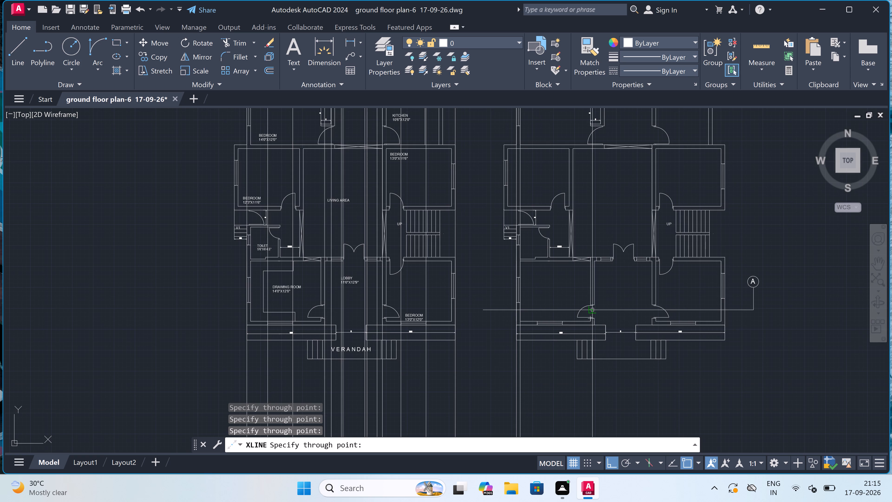
pyautogui.scroll(3, 593, 309)
pyautogui.scroll(-2, 542, 300)
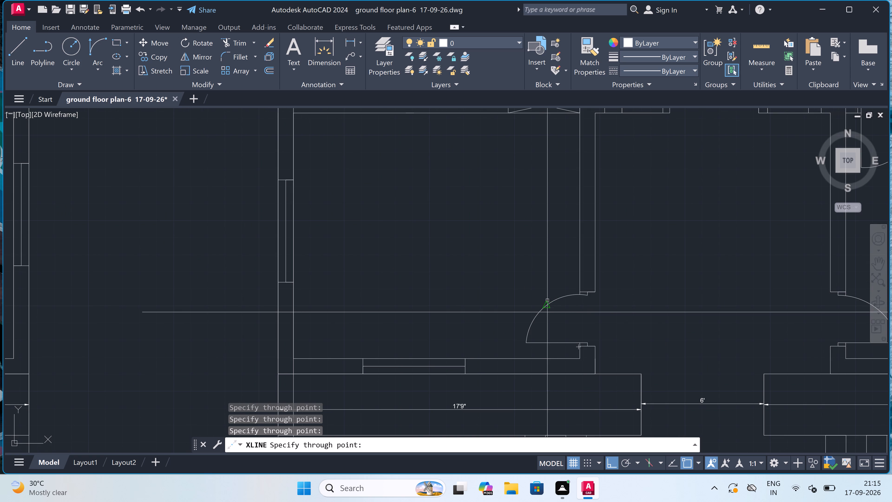
pyautogui.scroll(-2, 542, 300)
pyautogui.scroll(2, 542, 299)
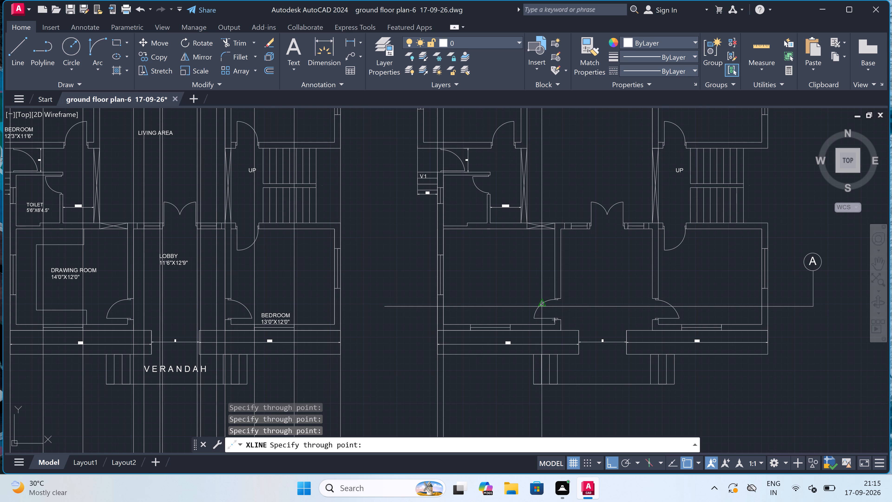
pyautogui.scroll(-1, 551, 307)
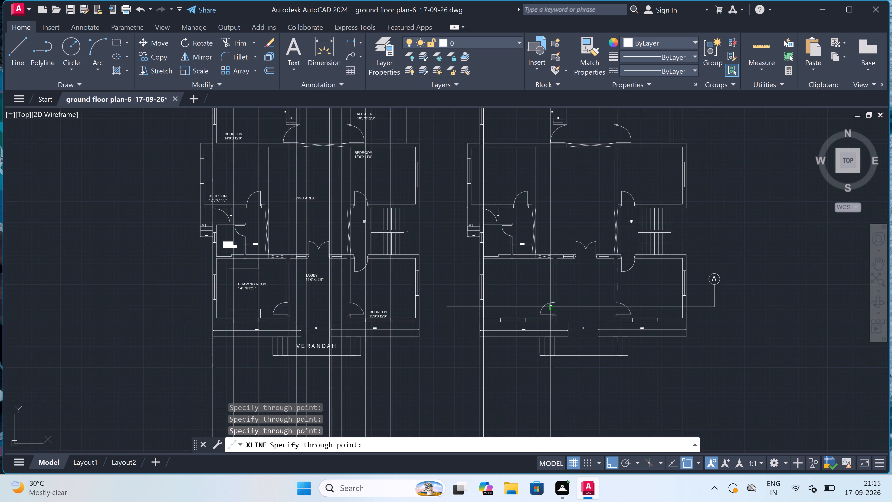
pyautogui.scroll(-2, 551, 307)
pyautogui.scroll(3, 555, 286)
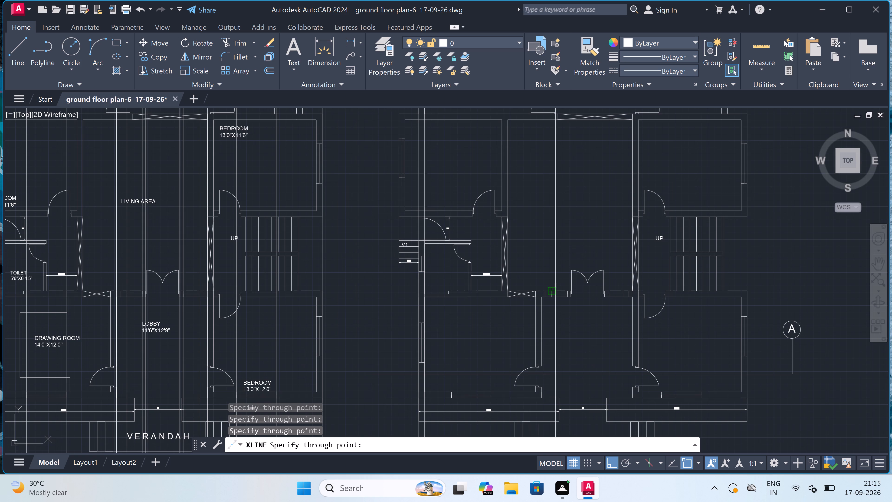
pyautogui.scroll(1, 554, 309)
pyautogui.scroll(3, 545, 286)
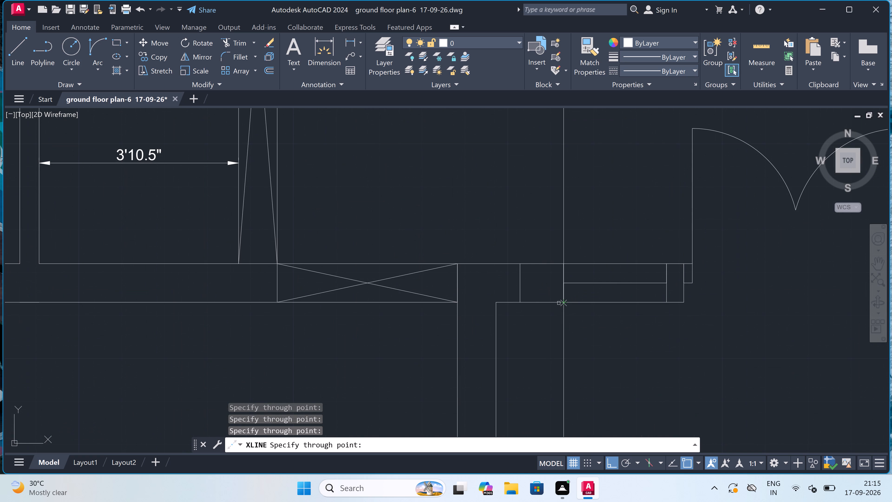
pyautogui.click(522, 304)
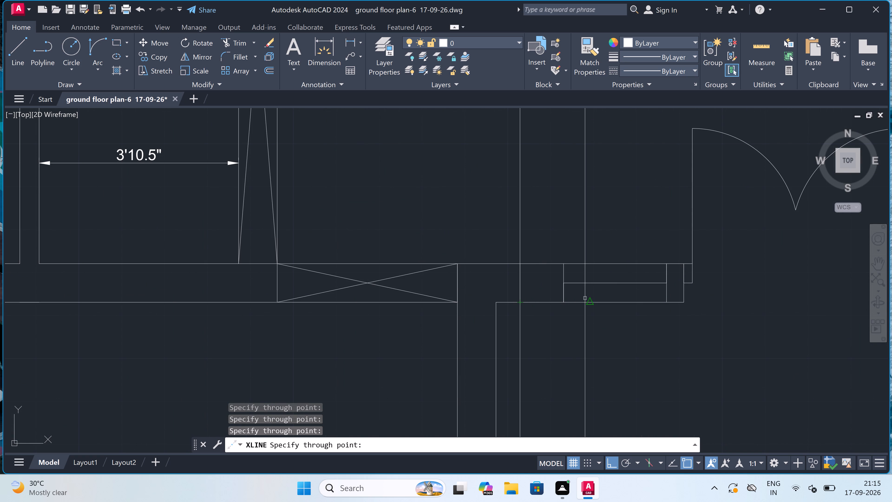
pyautogui.click(566, 301)
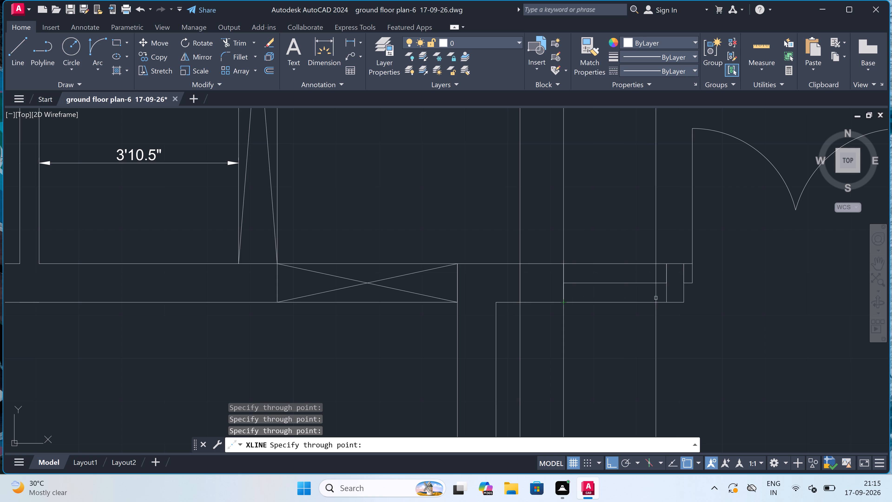
pyautogui.click(665, 301)
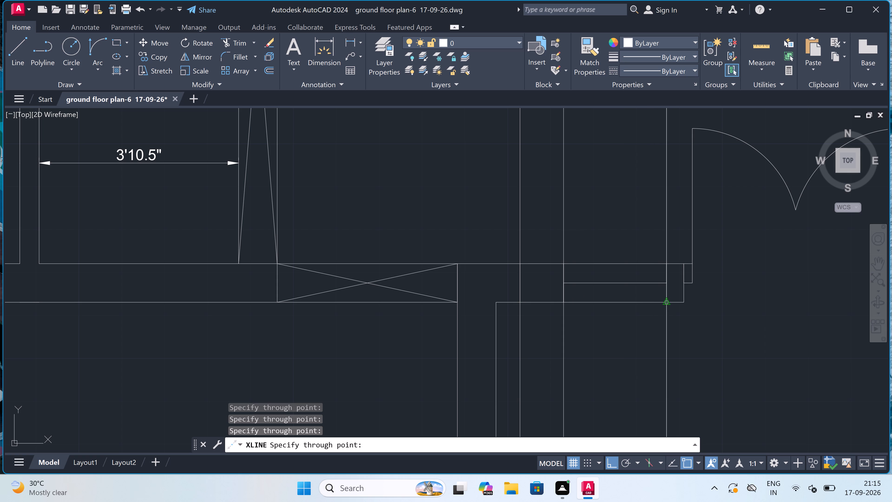
pyautogui.click(682, 301)
# Add vertical construction lines at the double door's bedroom-side wall end, both edges of the adjacent lobby window, and the wall joint beyond it.
pyautogui.scroll(-5, 682, 301)
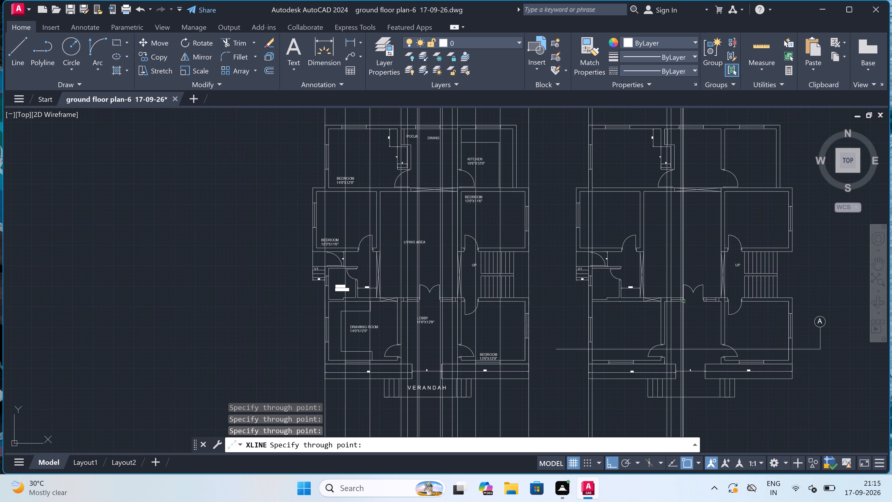
pyautogui.scroll(4, 715, 296)
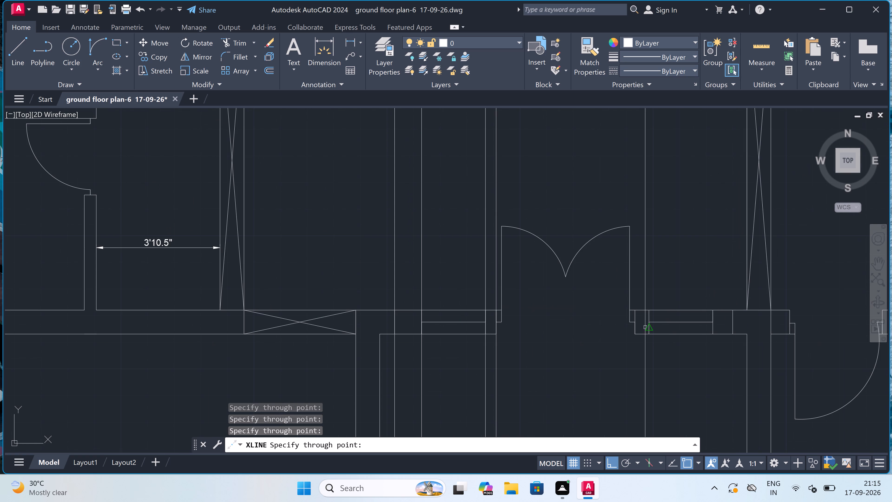
pyautogui.scroll(2, 630, 337)
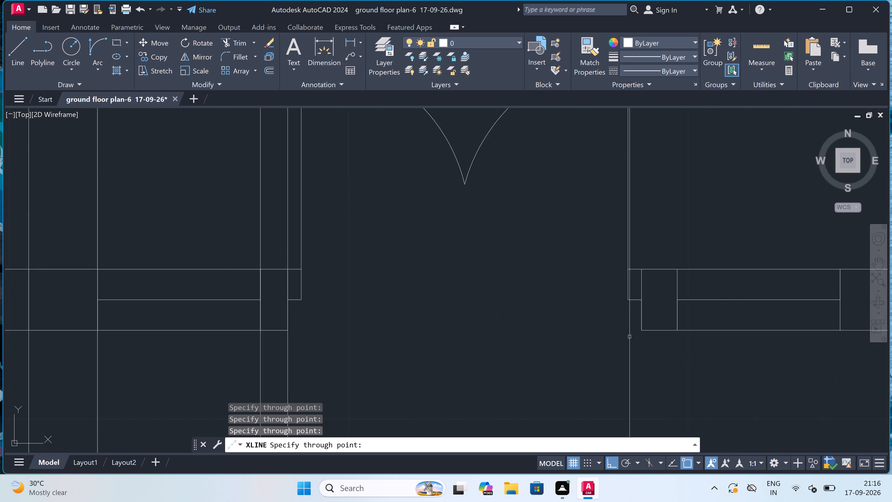
pyautogui.click(639, 332)
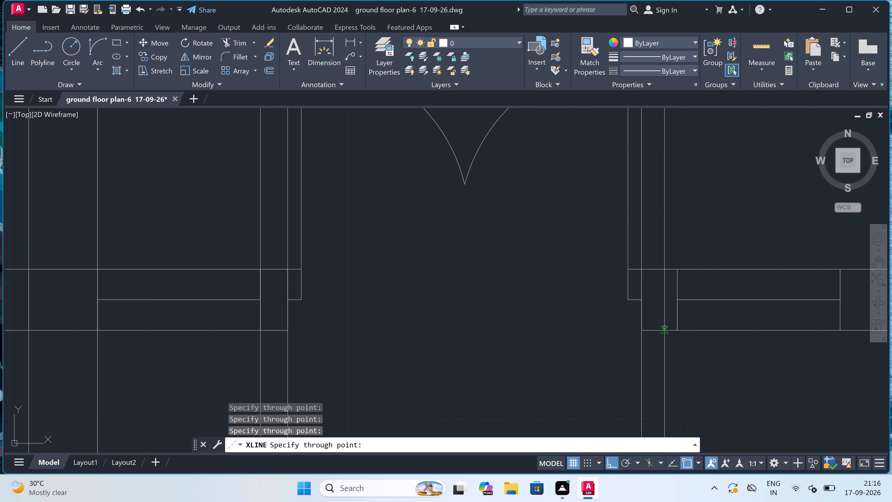
pyautogui.click(677, 327)
pyautogui.scroll(-6, 556, 316)
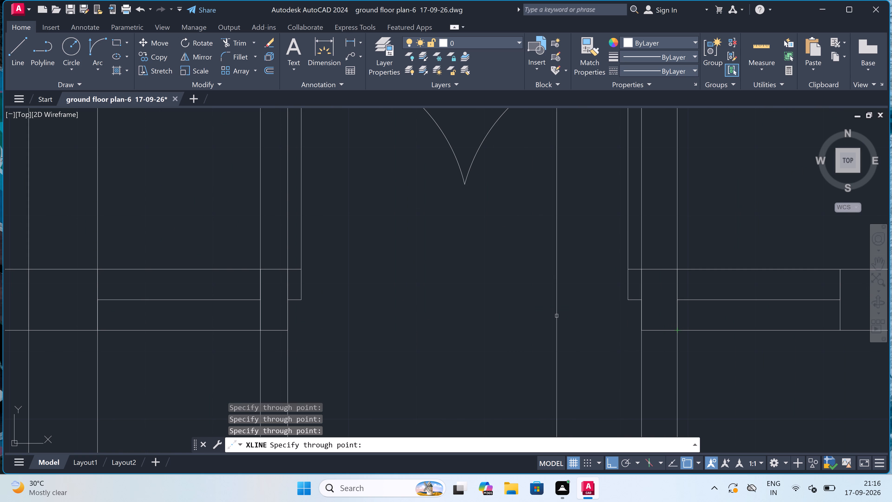
pyautogui.scroll(3, 609, 317)
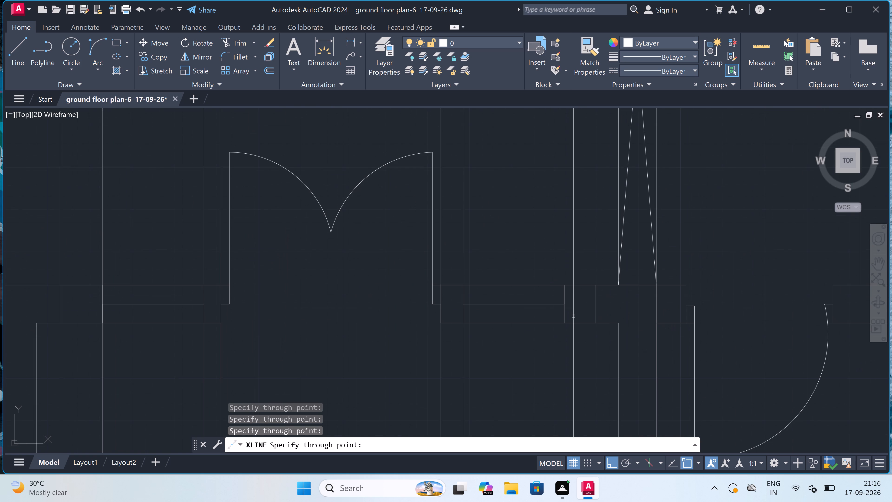
pyautogui.click(565, 324)
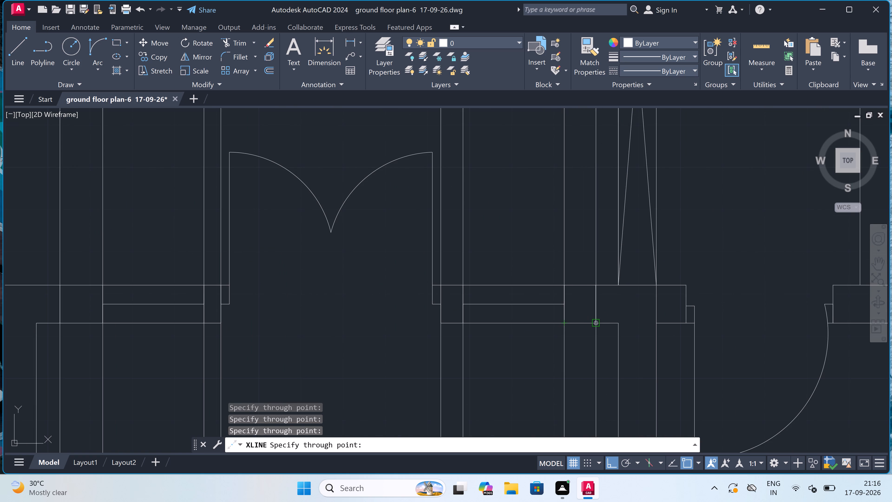
pyautogui.click(595, 320)
# Add vertical construction lines where the section line crosses the inner and outer faces of the outer wall nearest marker A.
pyautogui.scroll(-6, 595, 320)
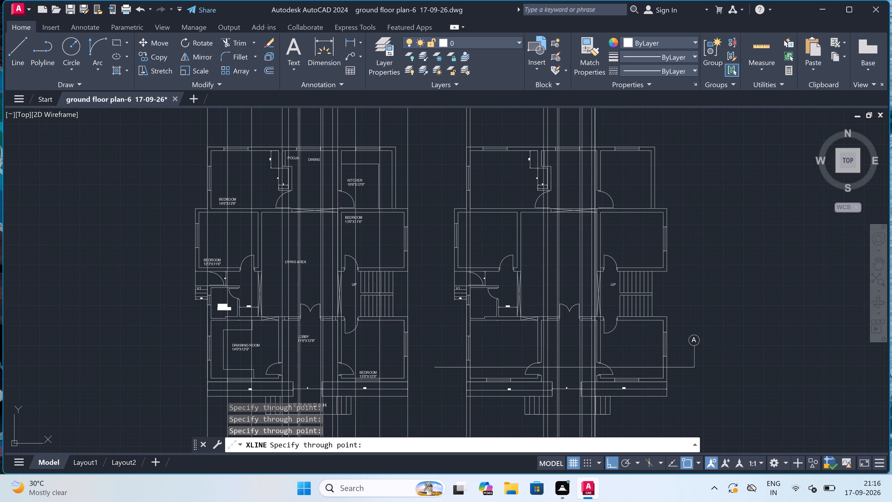
pyautogui.scroll(2, 597, 396)
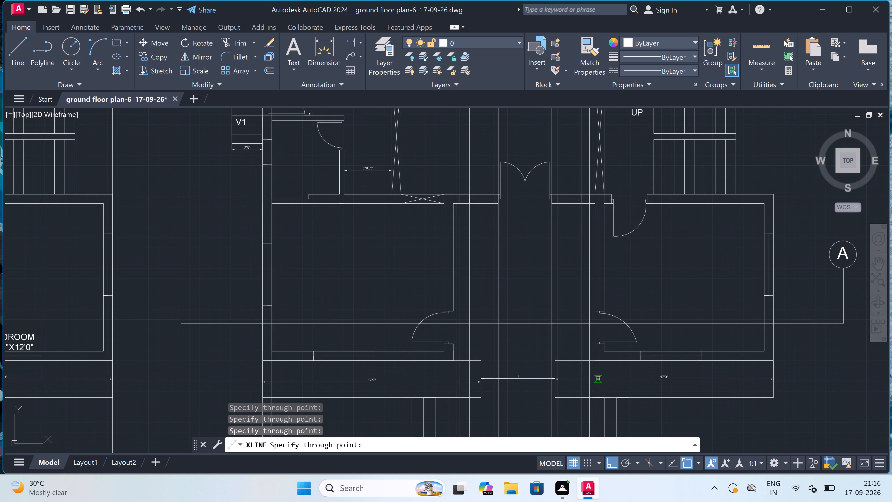
pyautogui.scroll(2, 599, 309)
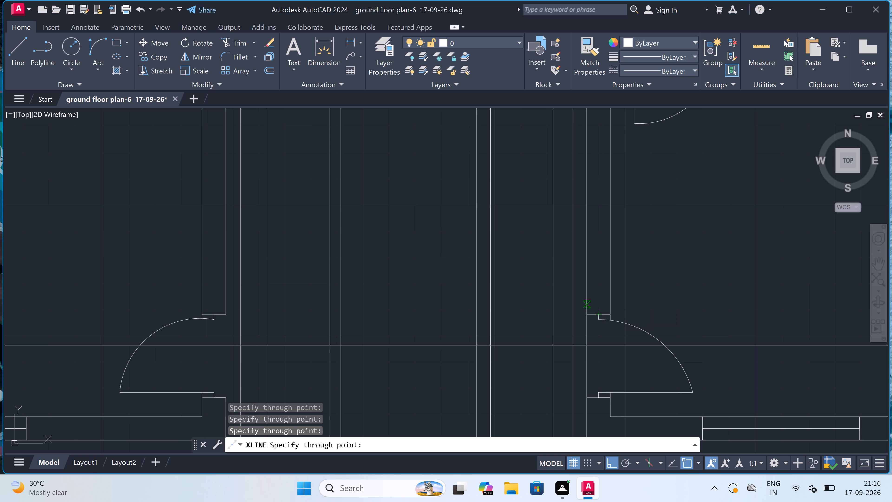
pyautogui.scroll(-3, 578, 301)
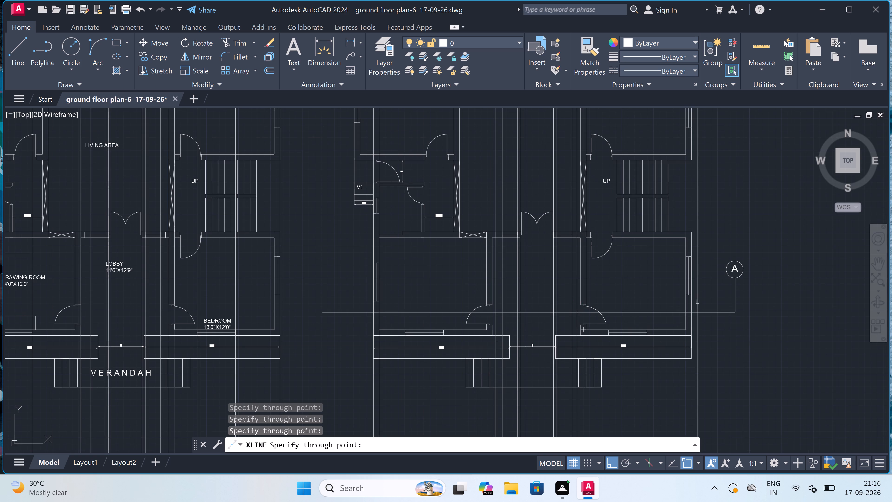
pyautogui.scroll(3, 690, 313)
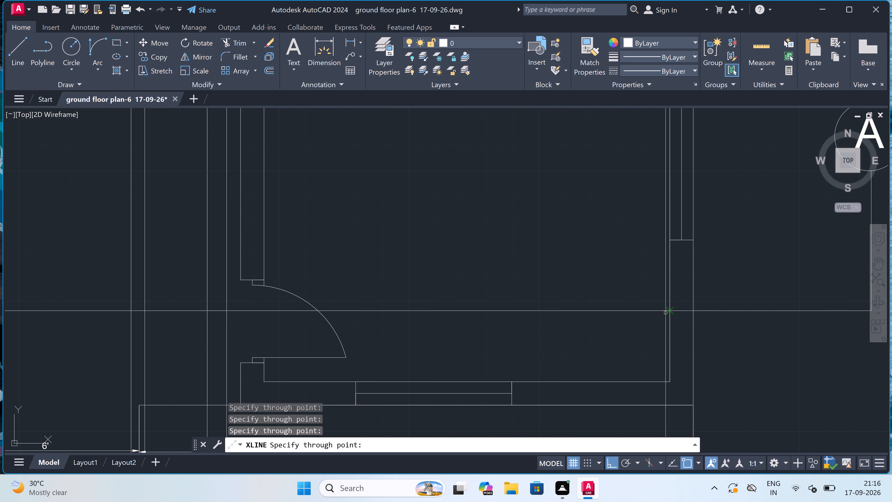
pyautogui.click(670, 312)
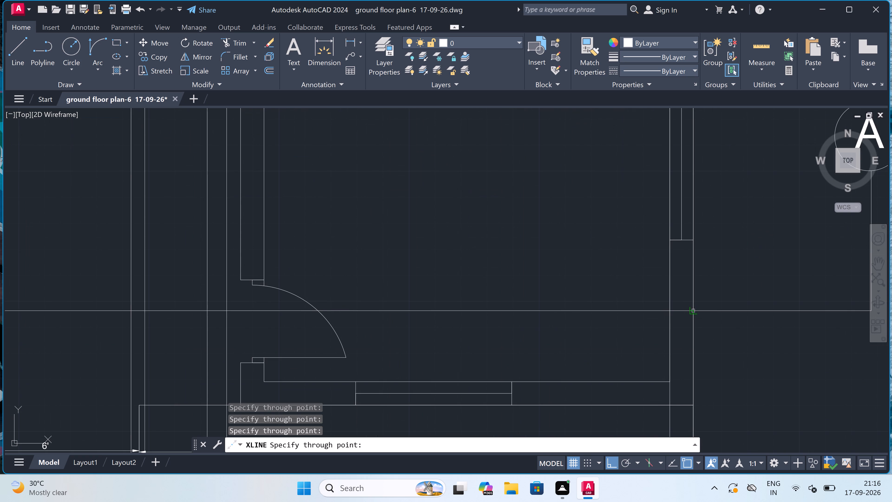
pyautogui.click(691, 310)
pyautogui.scroll(-8, 577, 308)
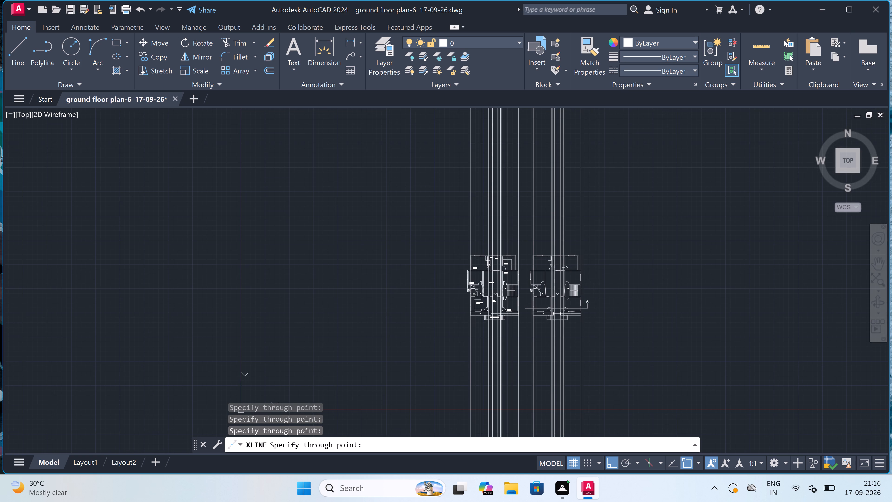
pyautogui.press('Escape')
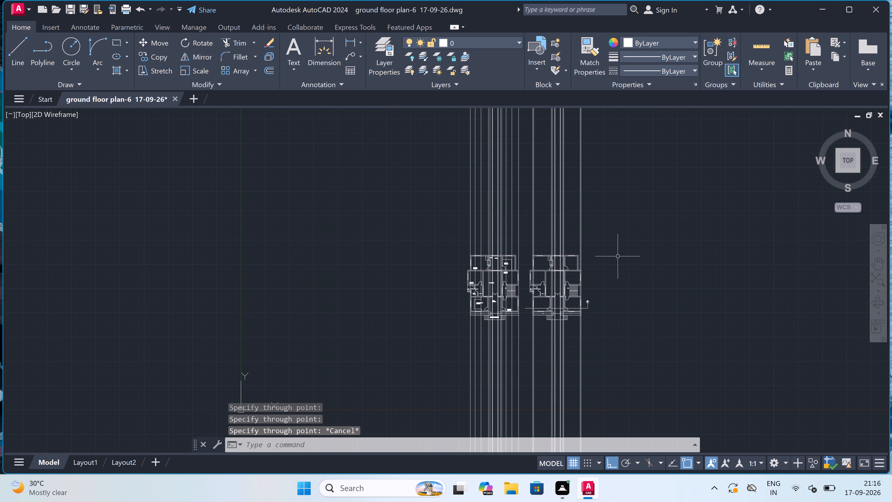
# Draw a horizontal construction line above both floor plans, crossing all the projected vertical lines.
pyautogui.scroll(3, 551, 257)
pyautogui.scroll(-2, 551, 257)
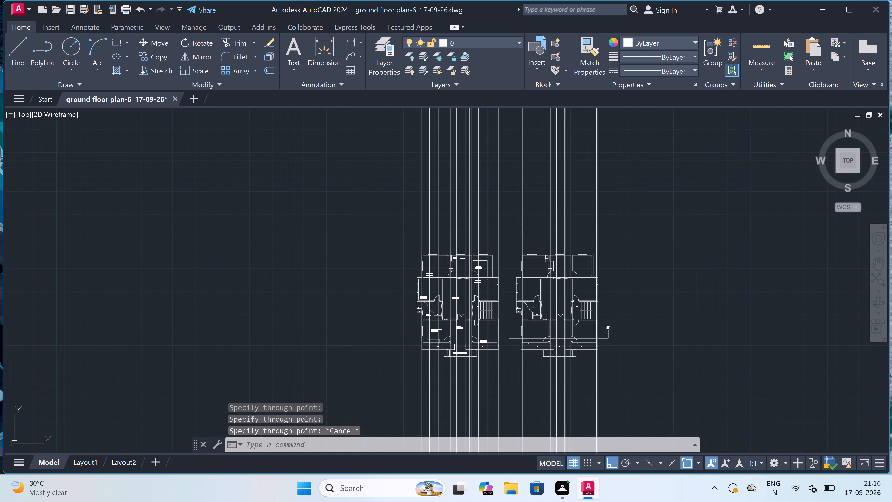
pyautogui.scroll(1, 501, 251)
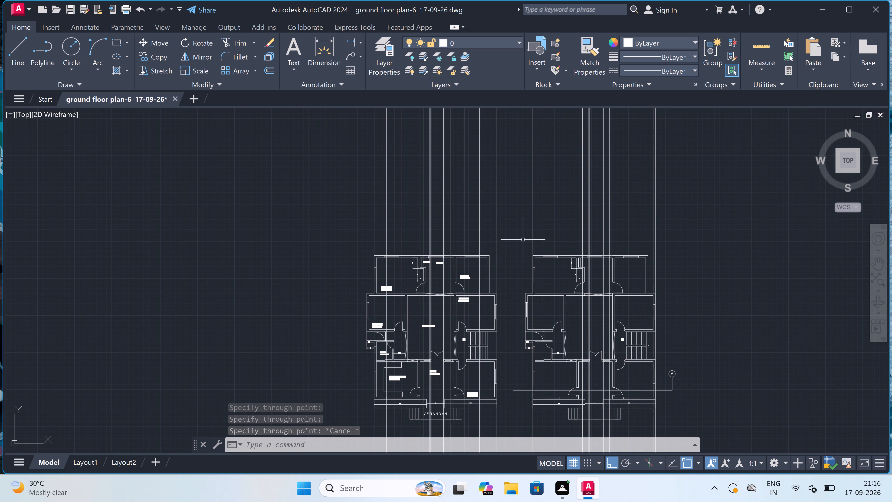
pyautogui.scroll(1, 522, 240)
pyautogui.write('XL')
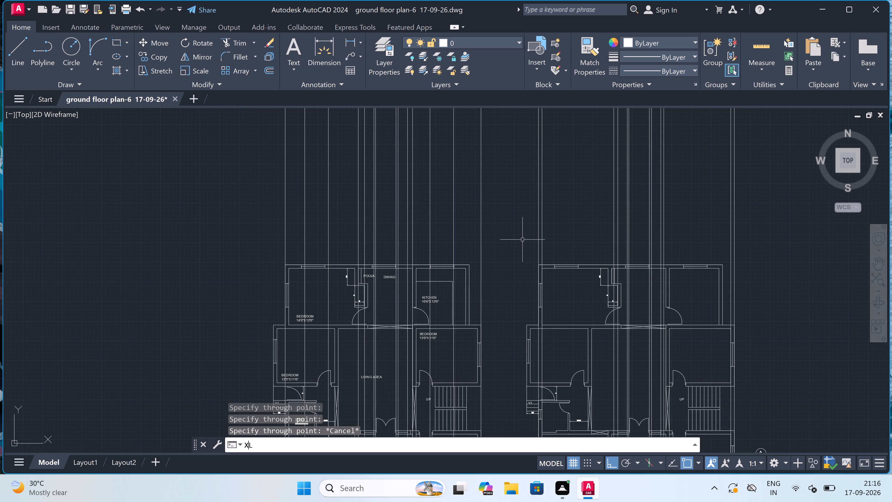
pyautogui.press('space')
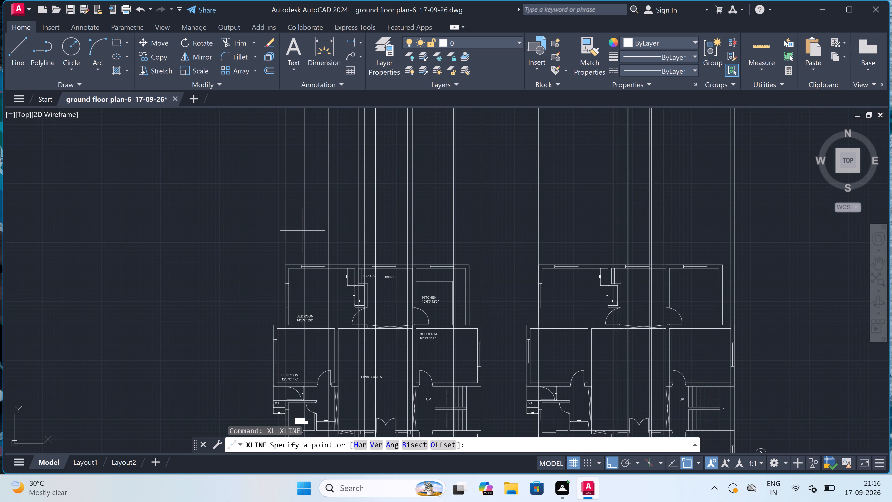
pyautogui.doubleClick(249, 205)
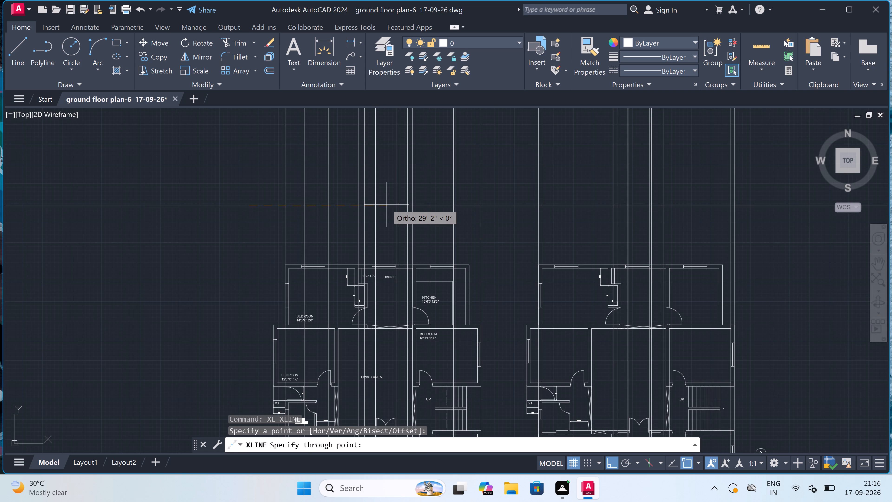
pyautogui.doubleClick(387, 204)
pyautogui.press('Escape')
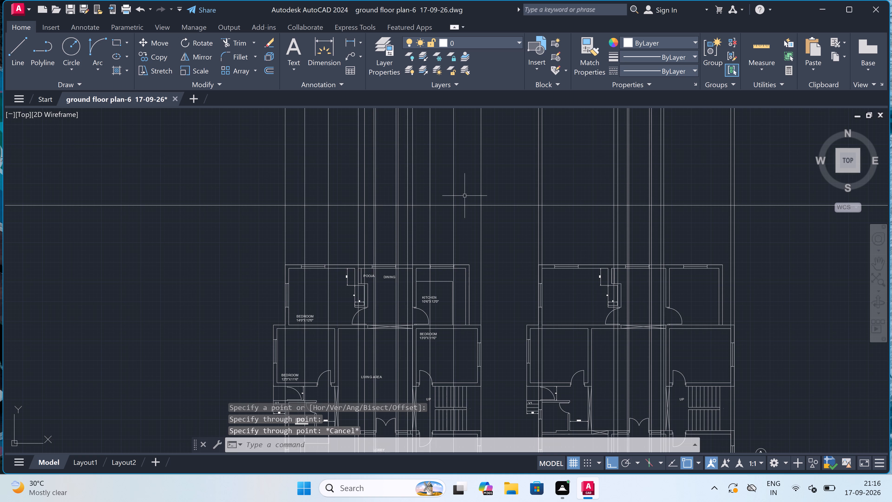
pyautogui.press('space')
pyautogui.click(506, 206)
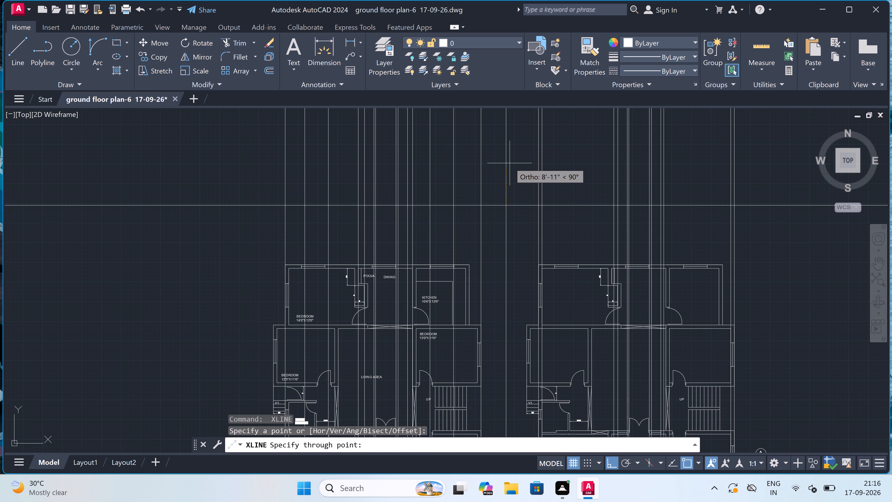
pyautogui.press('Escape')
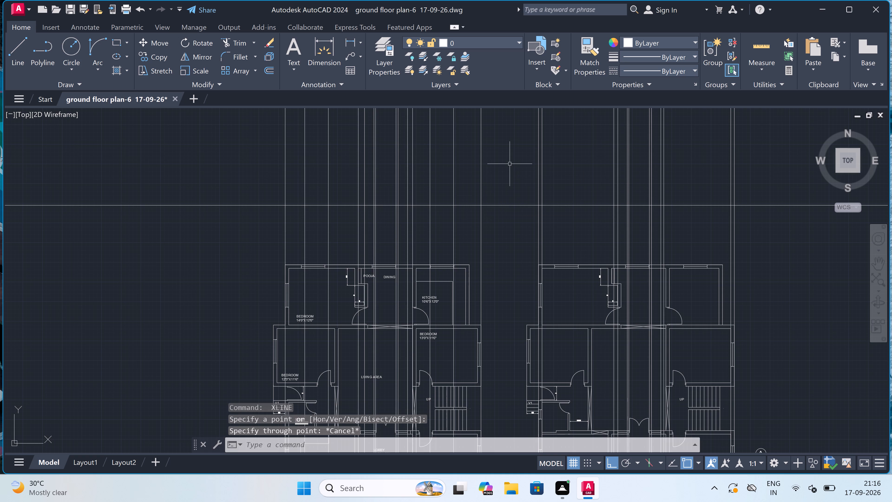
# Offset the horizontal construction line 1'6" upward, away from the plans.
pyautogui.press('o')
pyautogui.press('space')
pyautogui.click(501, 205)
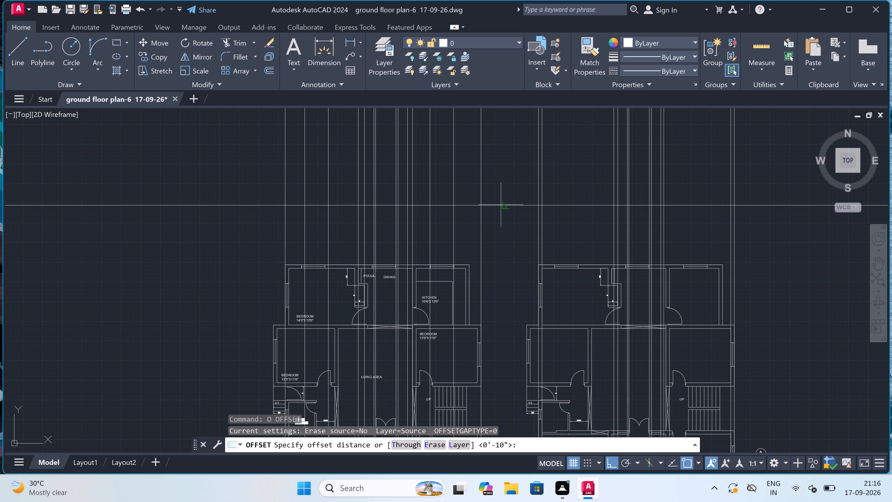
pyautogui.write('1\'6"')
pyautogui.press('space')
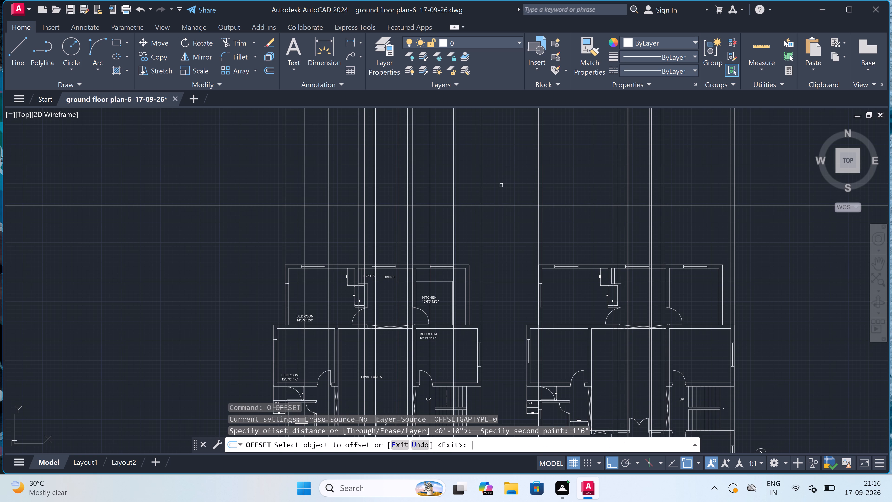
pyautogui.click(501, 205)
pyautogui.click(495, 181)
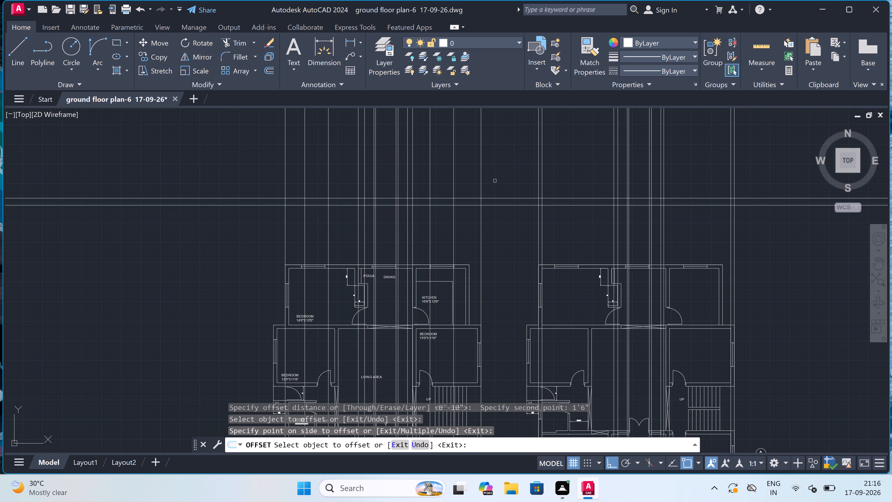
# Offset the topmost horizontal level line 3' upward, away from the floor plans.
pyautogui.press('Escape')
pyautogui.press('Escape')
pyautogui.press('space')
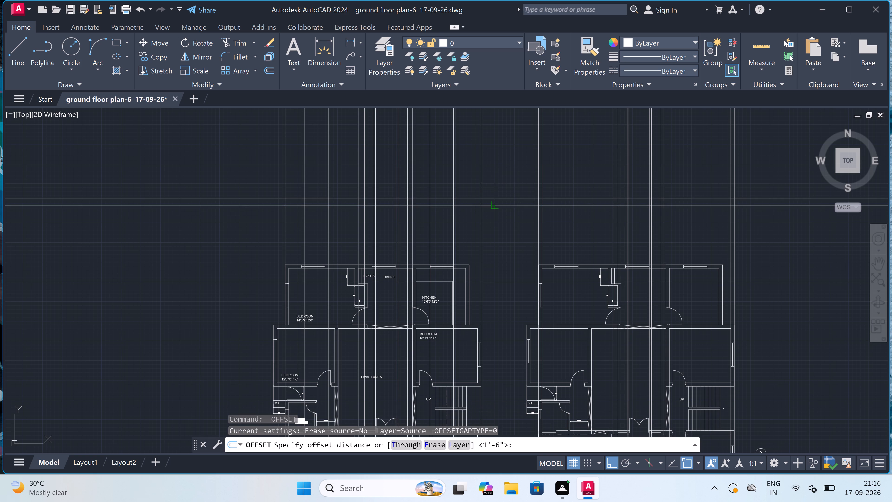
pyautogui.click(497, 197)
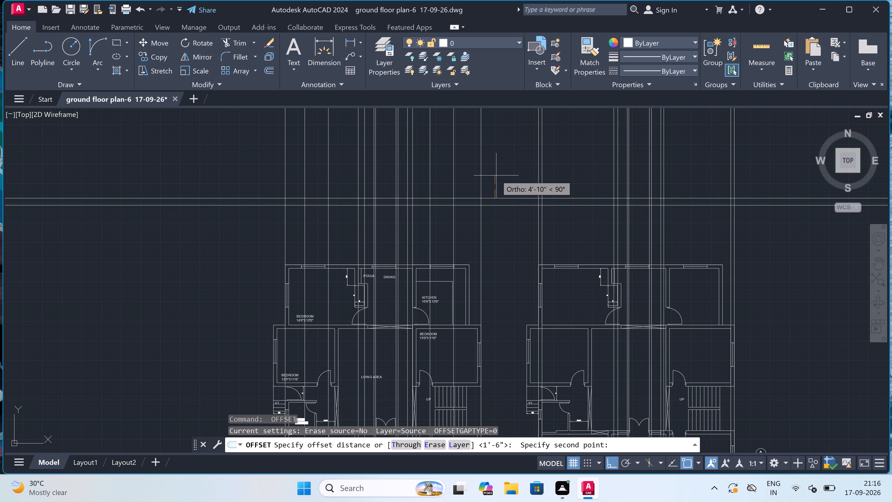
pyautogui.write("3'")
pyautogui.press('space')
pyautogui.scroll(2, 496, 175)
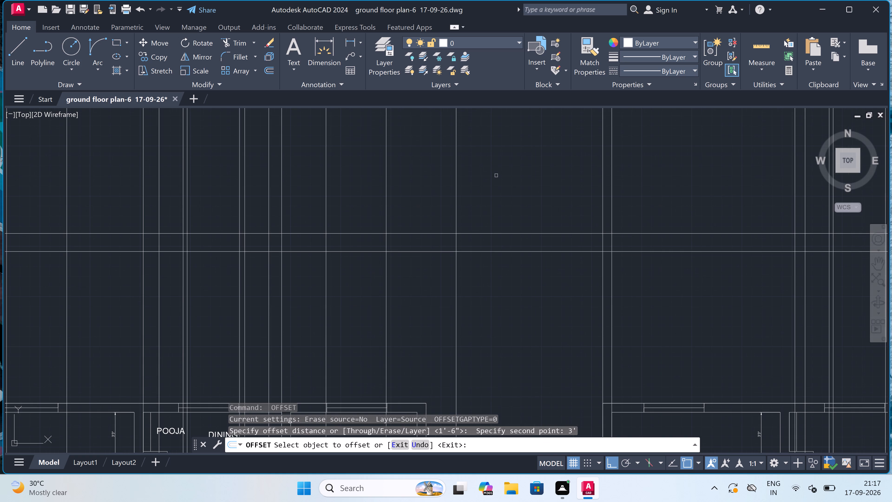
pyautogui.click(491, 233)
pyautogui.click(489, 204)
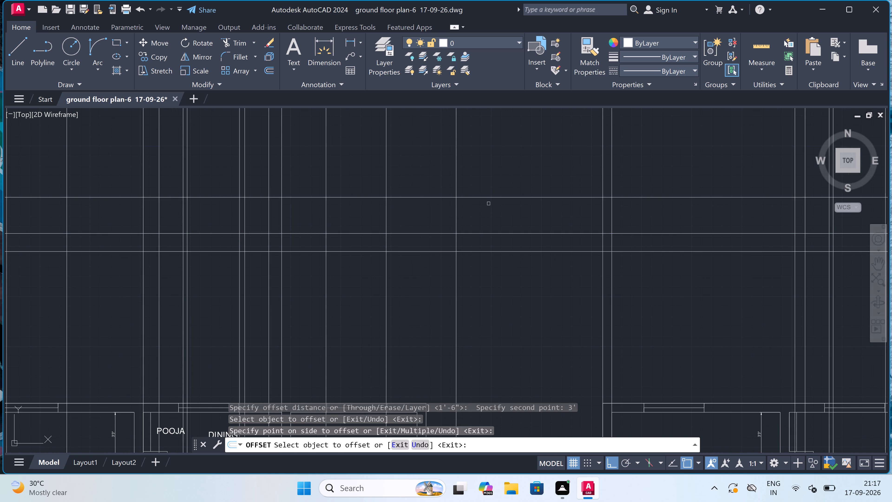
pyautogui.scroll(-3, 489, 202)
pyautogui.scroll(3, 490, 186)
pyautogui.press('Escape')
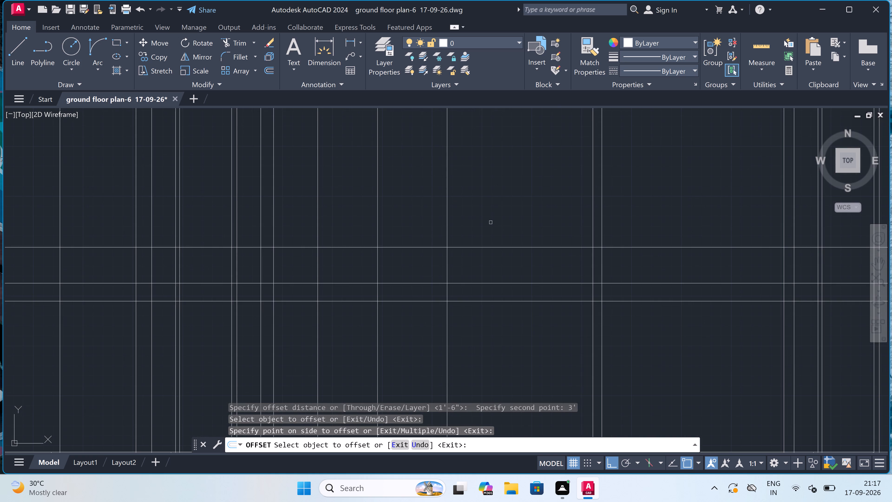
# Offset the new topmost horizontal level line 4' upward.
pyautogui.press('space')
pyautogui.click(485, 250)
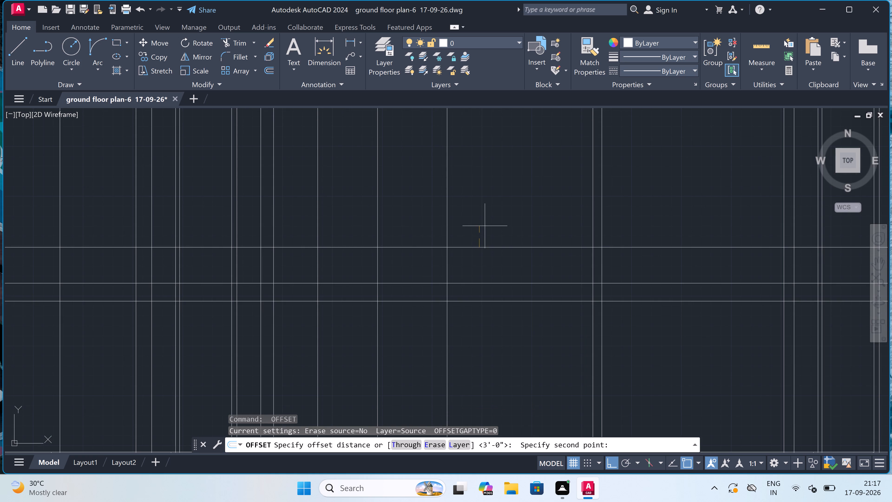
pyautogui.write("4'")
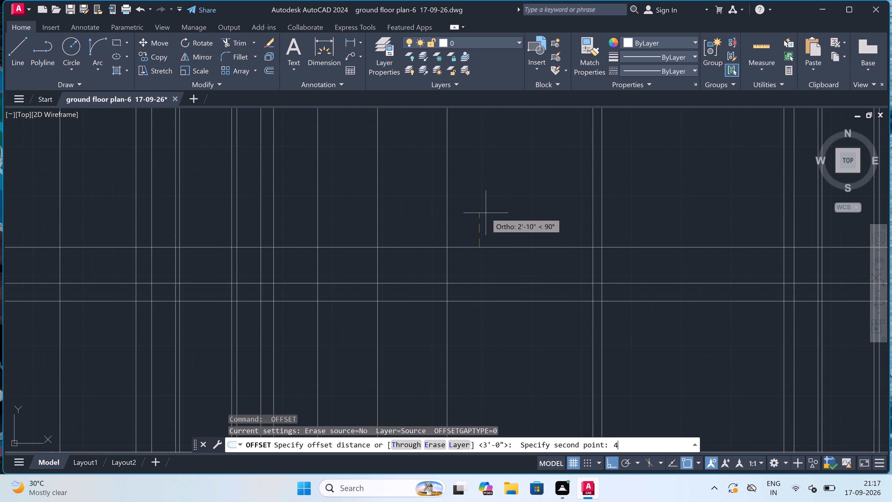
pyautogui.press('space')
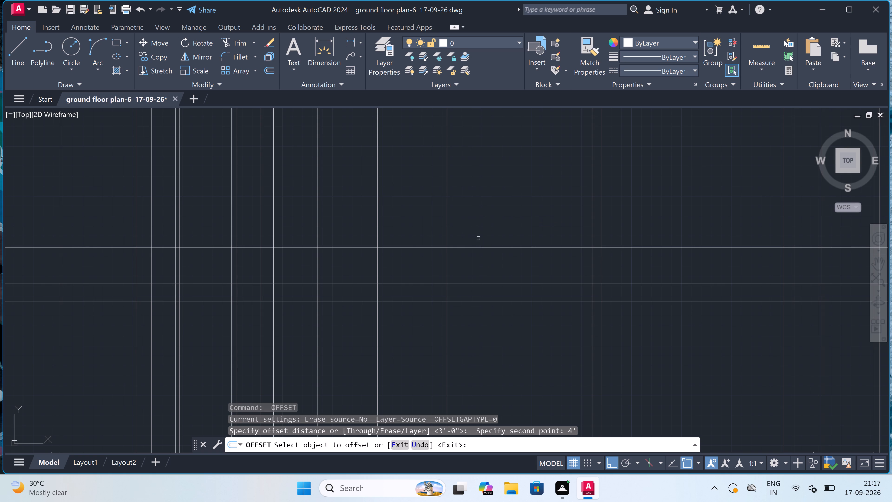
pyautogui.click(470, 248)
pyautogui.doubleClick(464, 203)
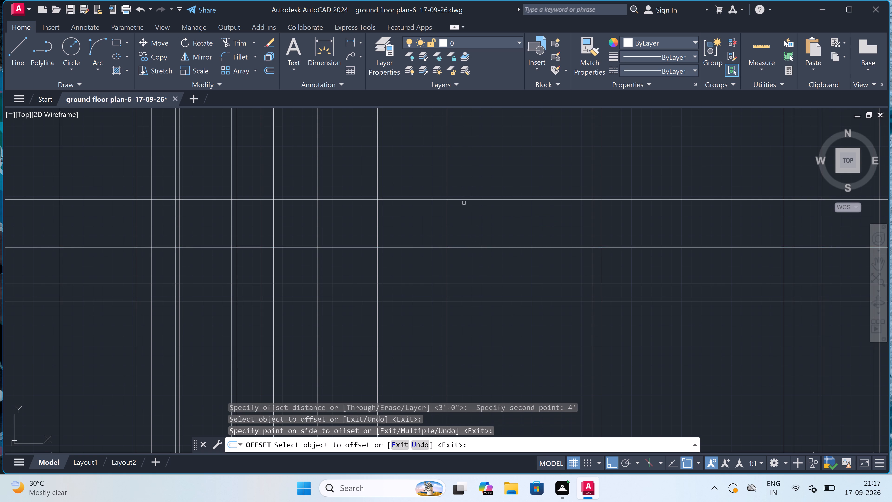
pyautogui.scroll(-2, 464, 203)
pyautogui.scroll(2, 465, 201)
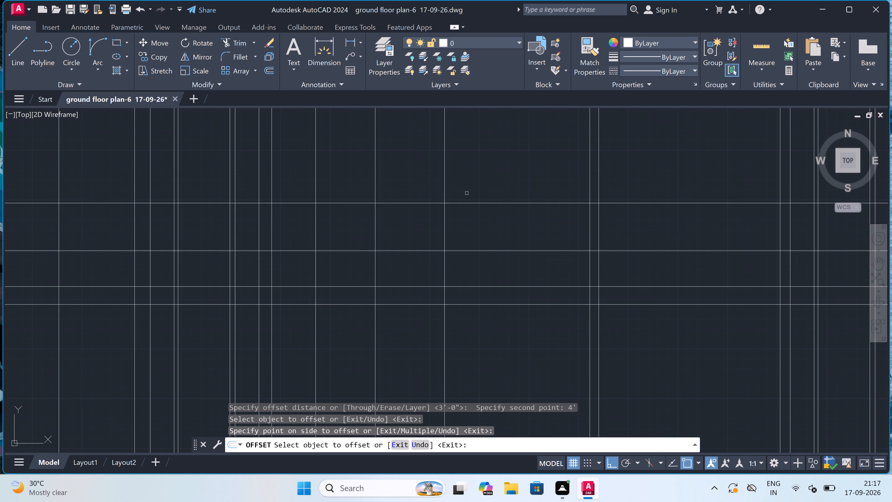
pyautogui.press('Escape')
# Offset the topmost horizontal level line another 3' upward.
pyautogui.scroll(-2, 467, 193)
pyautogui.scroll(2, 474, 185)
pyautogui.press('space')
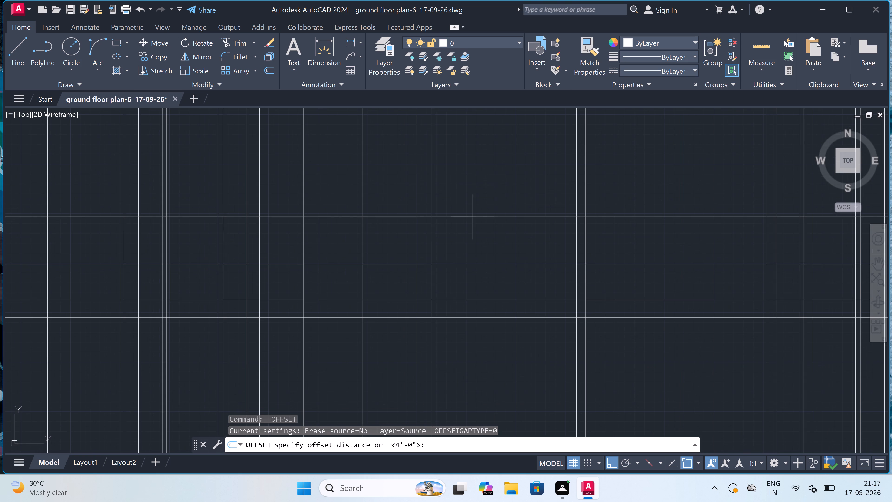
pyautogui.click(472, 219)
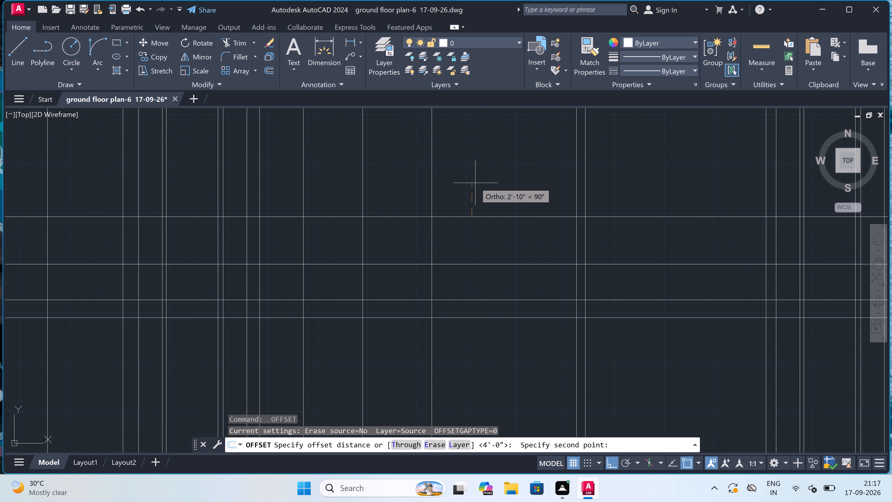
pyautogui.write("3'")
pyautogui.press('space')
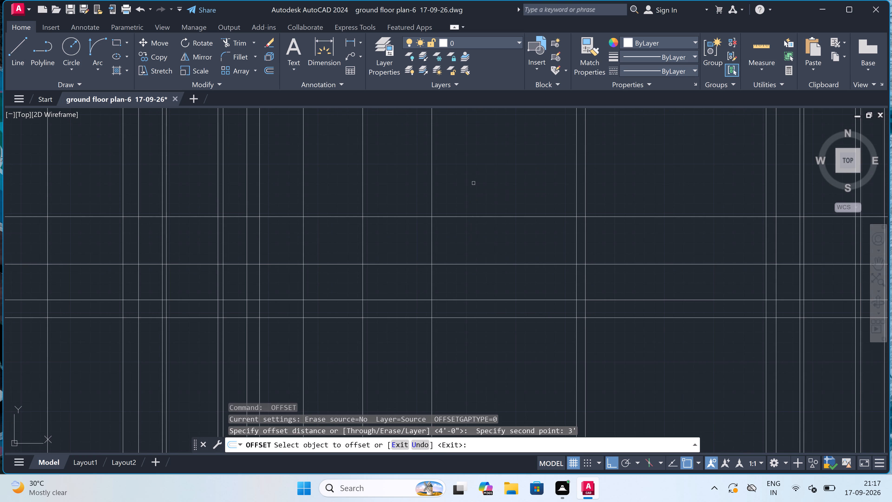
pyautogui.click(465, 216)
pyautogui.click(465, 195)
pyautogui.scroll(-2, 465, 195)
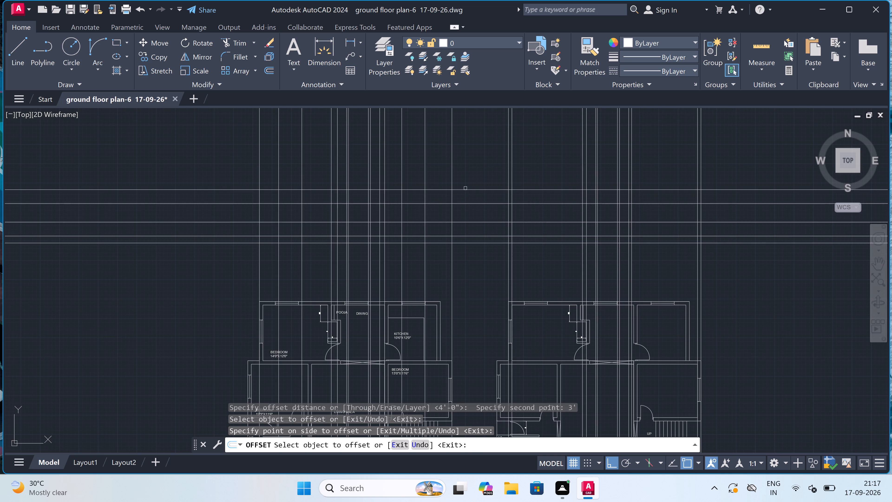
pyautogui.scroll(2, 465, 188)
pyautogui.scroll(-2, 466, 187)
pyautogui.press('Escape')
# Offset the topmost horizontal level line 6" upward to form a thin slab band.
pyautogui.scroll(1, 475, 171)
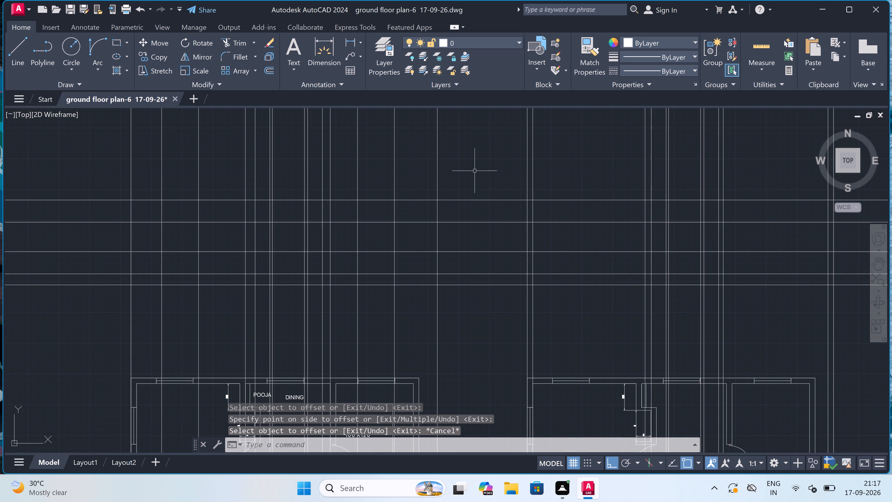
pyautogui.press('space')
pyautogui.click(472, 203)
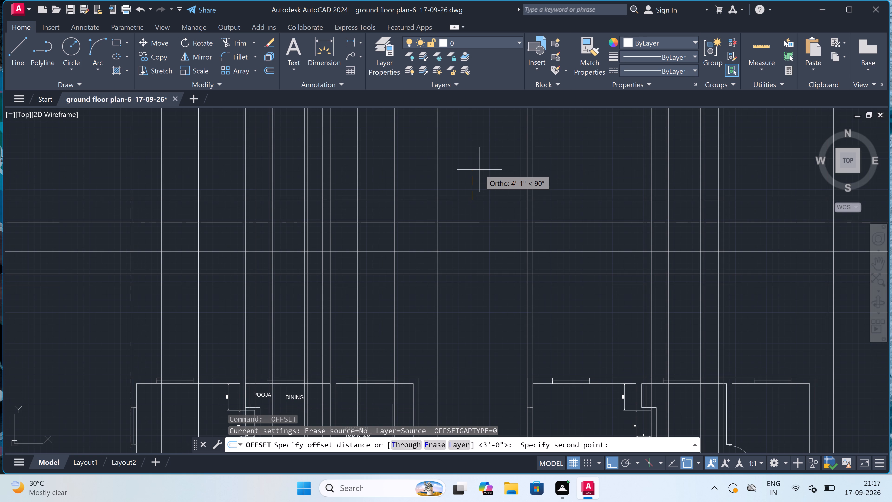
pyautogui.write('6"')
pyautogui.press('space')
pyautogui.click(468, 199)
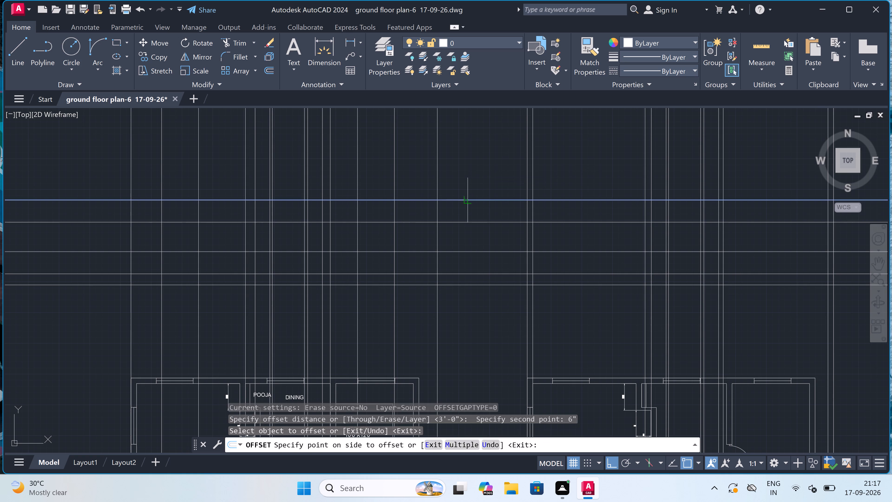
pyautogui.click(464, 163)
pyautogui.press('Escape')
# Offset the upper line of the 6" band 3'6" upward as the highest level line.
pyautogui.press('space')
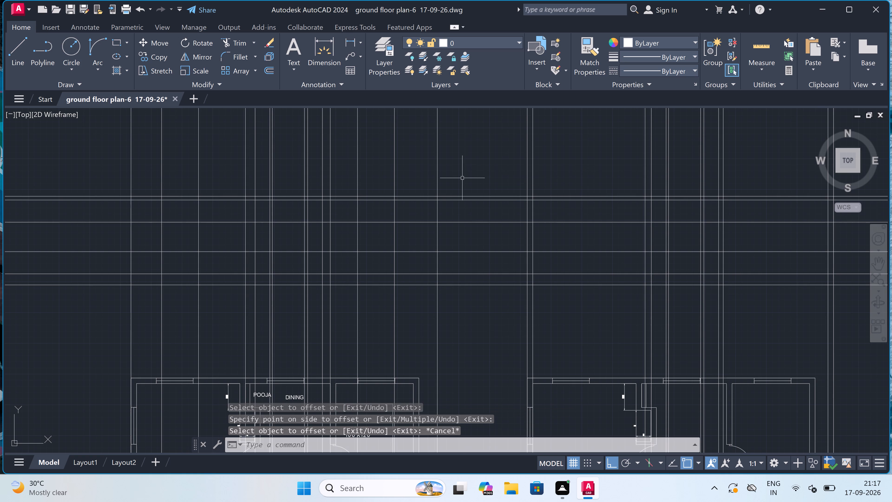
pyautogui.click(458, 197)
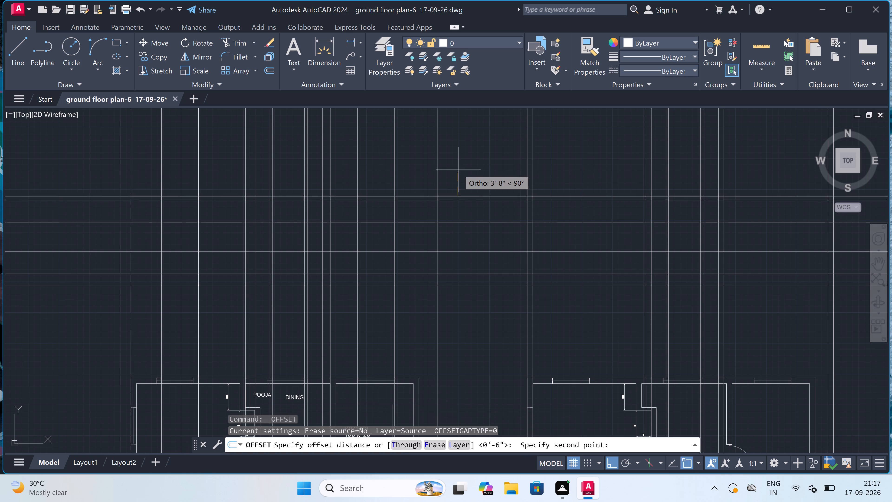
pyautogui.write('3\'6"')
pyautogui.press('space')
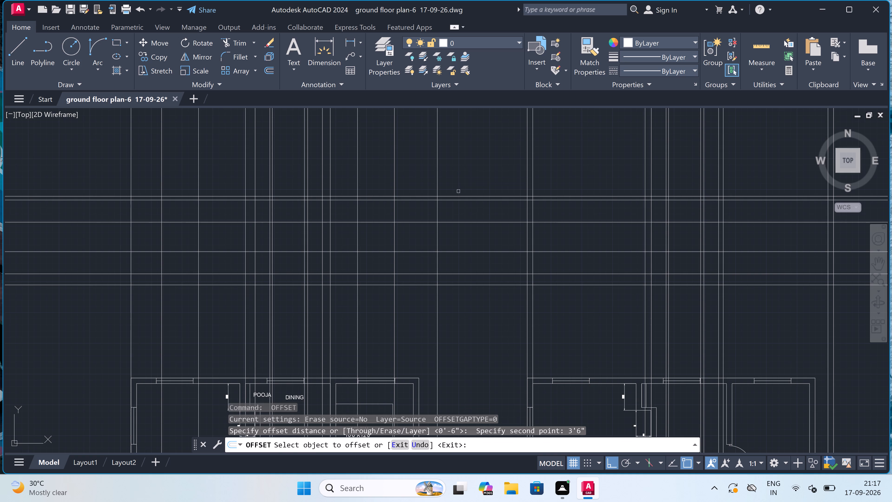
pyautogui.click(457, 195)
pyautogui.click(455, 178)
pyautogui.scroll(-2, 456, 178)
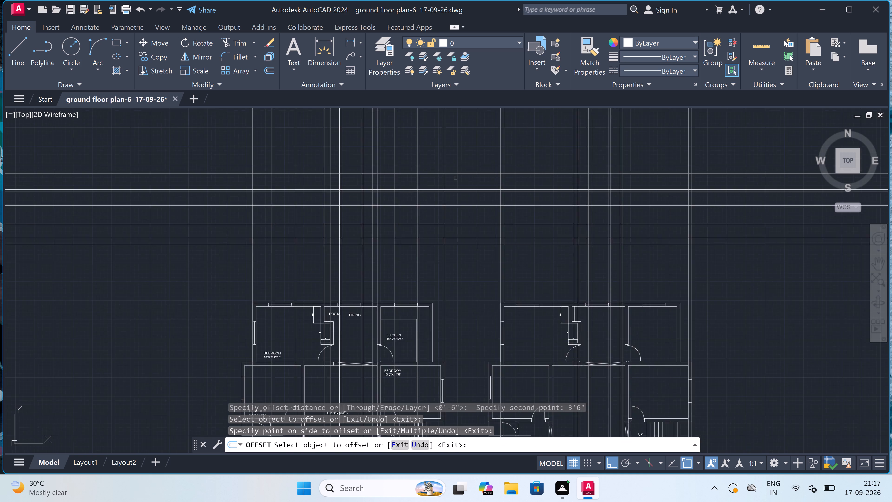
pyautogui.press('Escape')
# Trim all projected vertical lines above the highest horizontal level line, over both floor plans.
pyautogui.write('TR')
pyautogui.press('space')
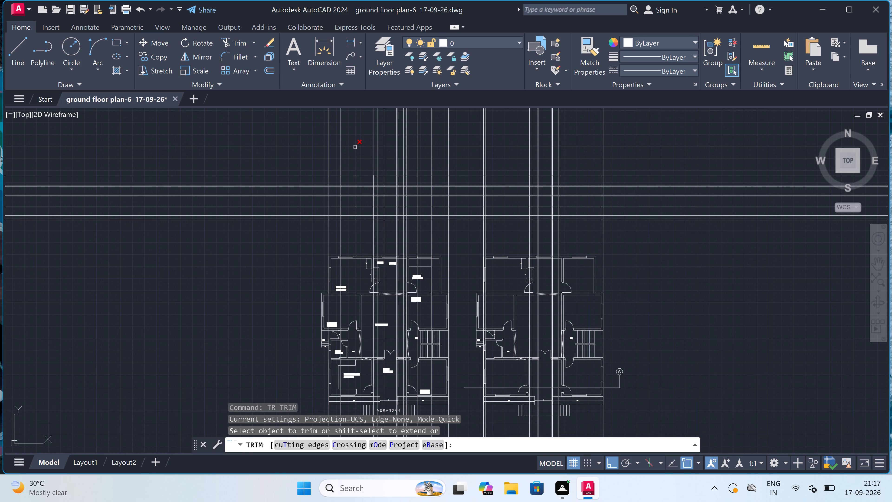
pyautogui.click(289, 157)
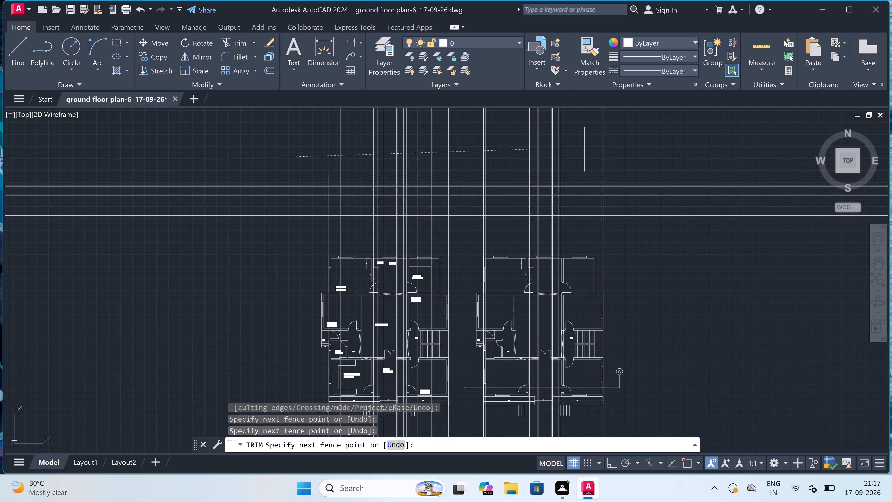
pyautogui.click(667, 150)
# Trim the horizontal level lines beyond the outermost vertical lines and across the gap between the two projected grids.
pyautogui.moveTo(664, 235); pyautogui.dragTo(663, 231)
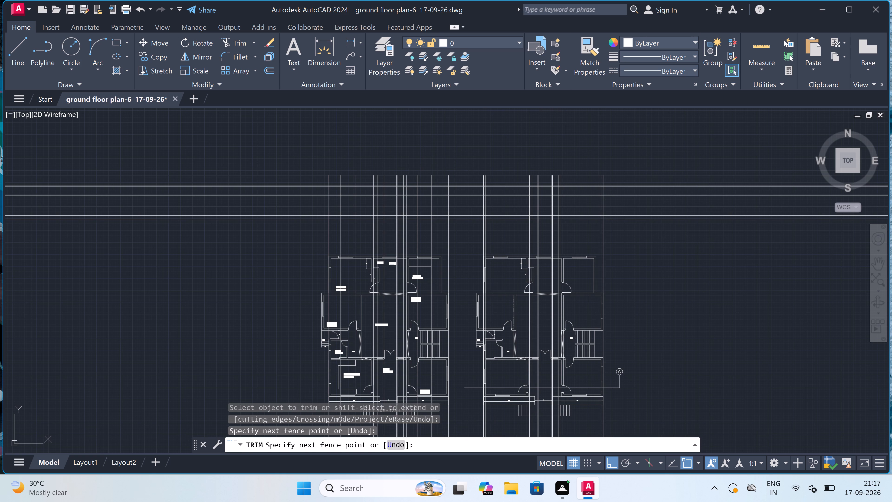
pyautogui.click(641, 144)
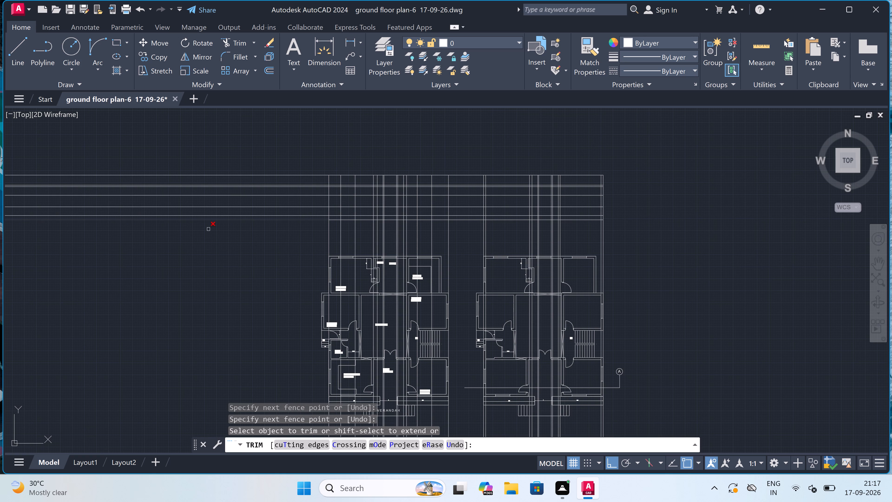
pyautogui.moveTo(210, 242); pyautogui.dragTo(210, 237)
pyautogui.click(238, 165)
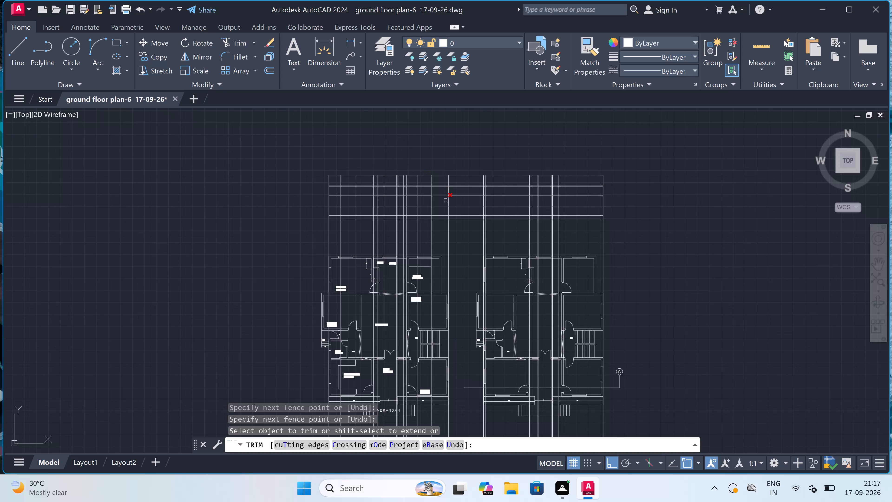
pyautogui.moveTo(468, 233); pyautogui.dragTo(468, 230)
pyautogui.click(470, 178)
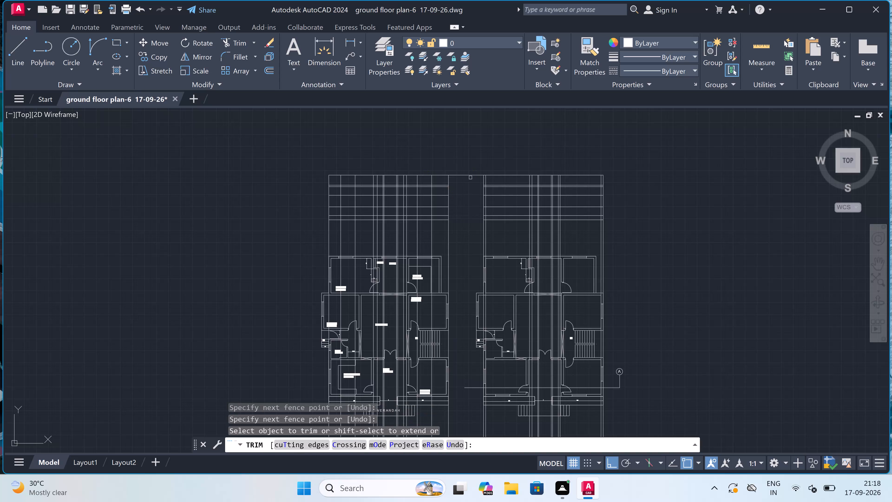
pyautogui.click(470, 175)
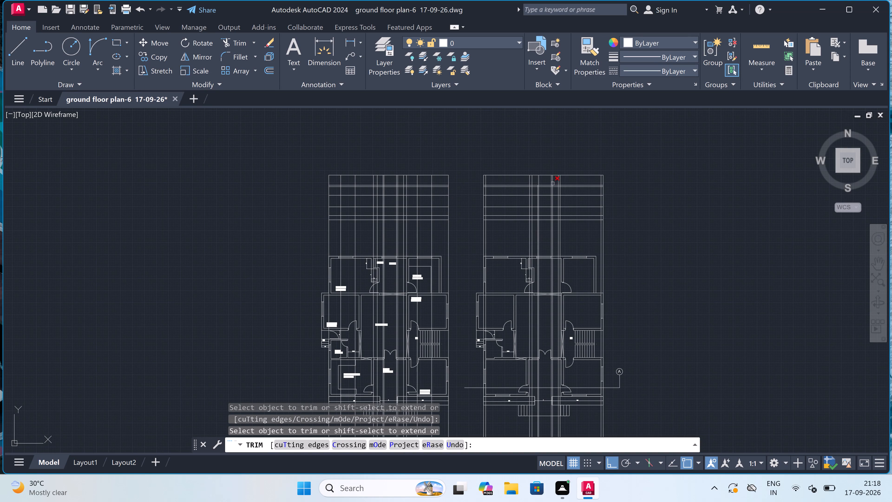
# In the grid above the plan with marker A, trim the inner vertical lines out of the 3'6" top band, keeping the outermost lines.
pyautogui.scroll(2, 555, 184)
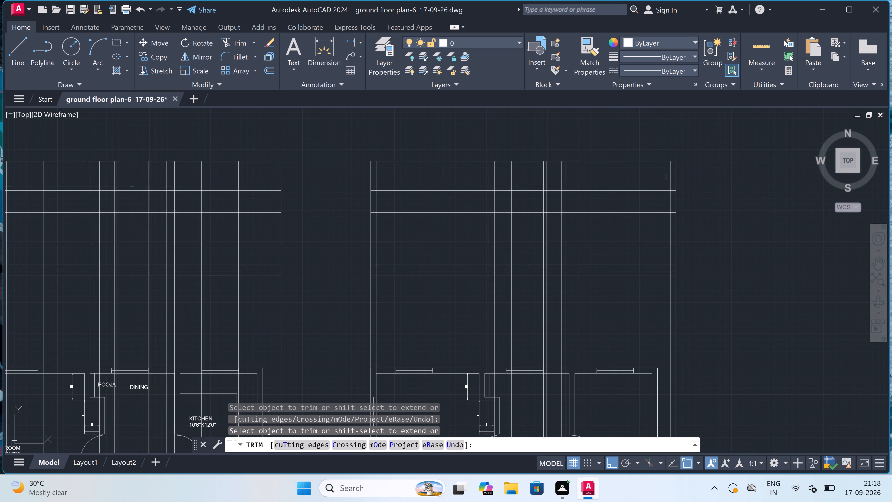
pyautogui.tripleClick(673, 173)
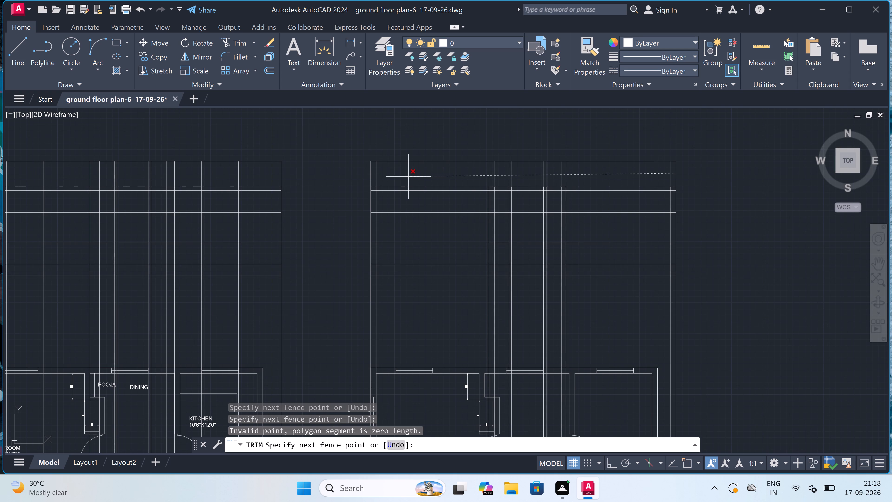
pyautogui.click(375, 176)
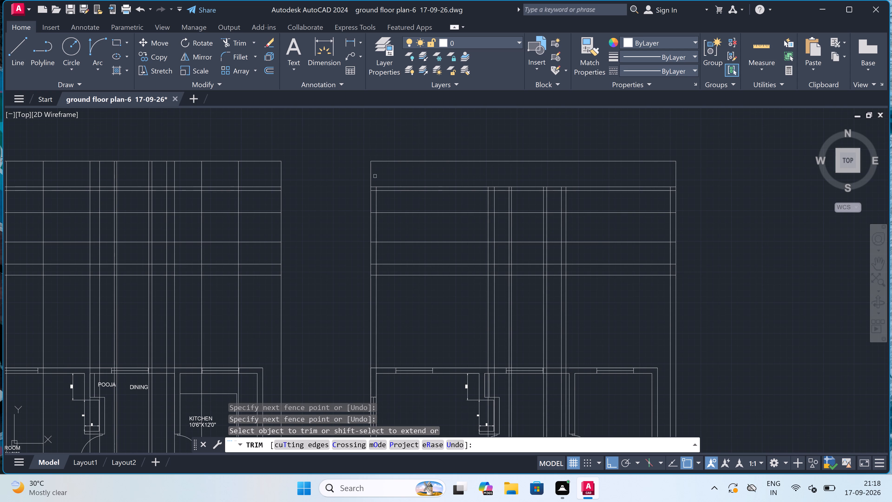
# Trim the inner wall-face line out of the 6" band at the section grid's end farthest from marker A.
pyautogui.scroll(3, 371, 188)
pyautogui.click(371, 188)
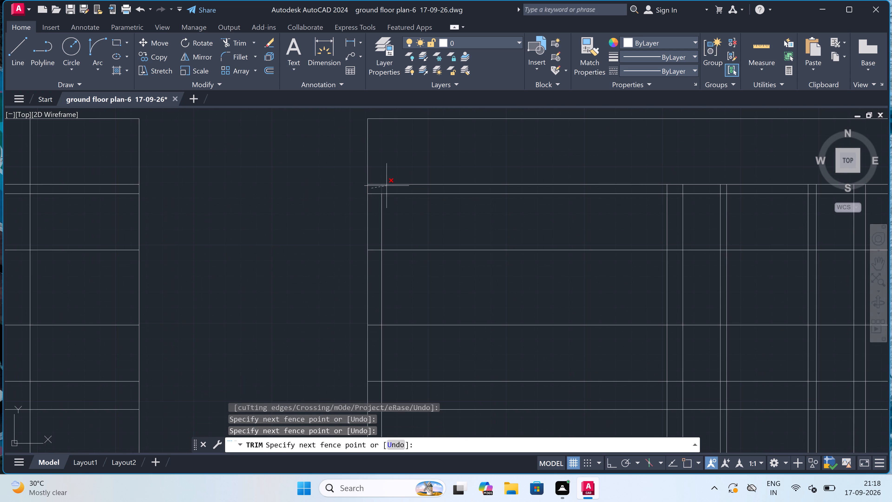
pyautogui.click(385, 187)
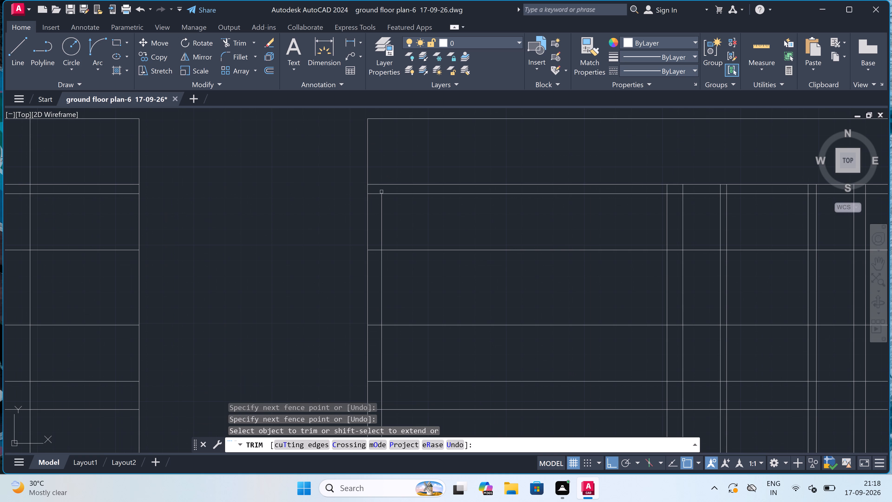
pyautogui.scroll(-3, 379, 227)
pyautogui.scroll(3, 379, 235)
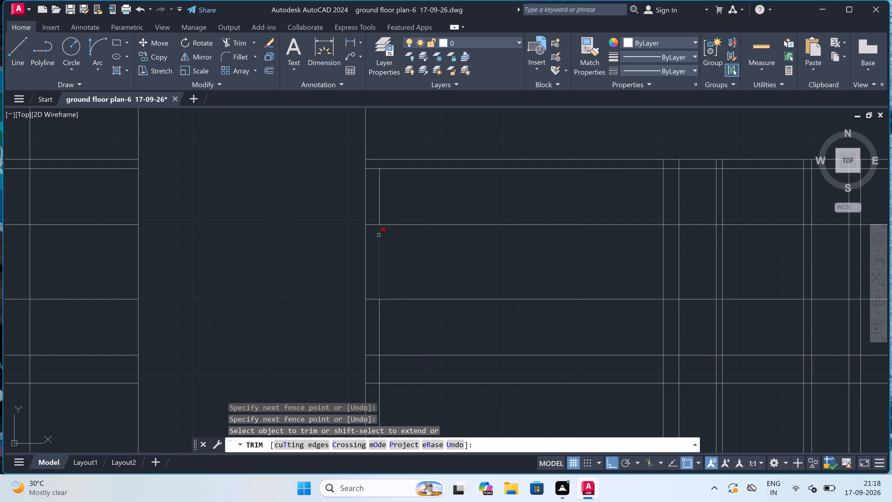
# Trim the two middle level lines out of the end wall and the first room at the section grid's end farthest from marker A.
pyautogui.doubleClick(369, 211)
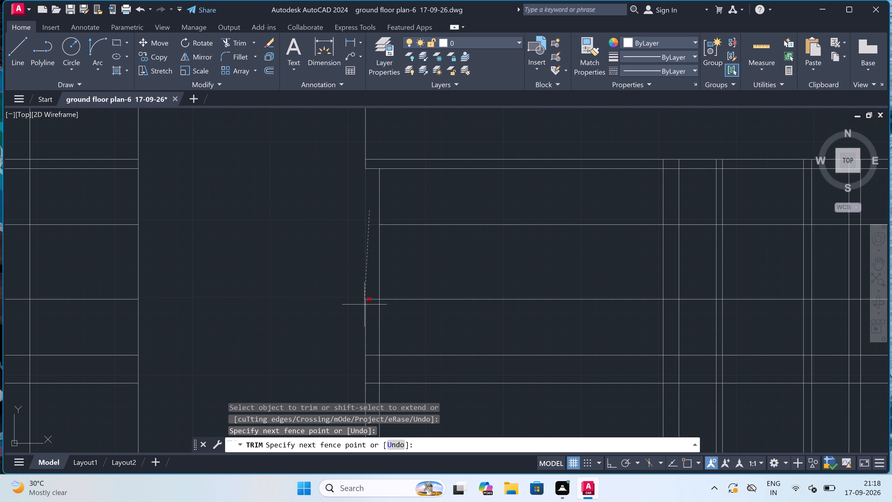
pyautogui.click(371, 309)
pyautogui.scroll(-5, 372, 287)
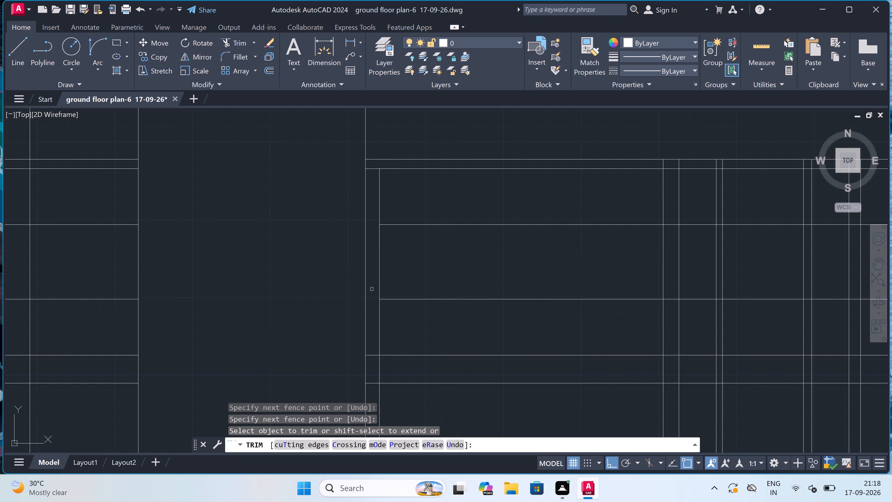
pyautogui.scroll(3, 401, 292)
pyautogui.click(402, 292)
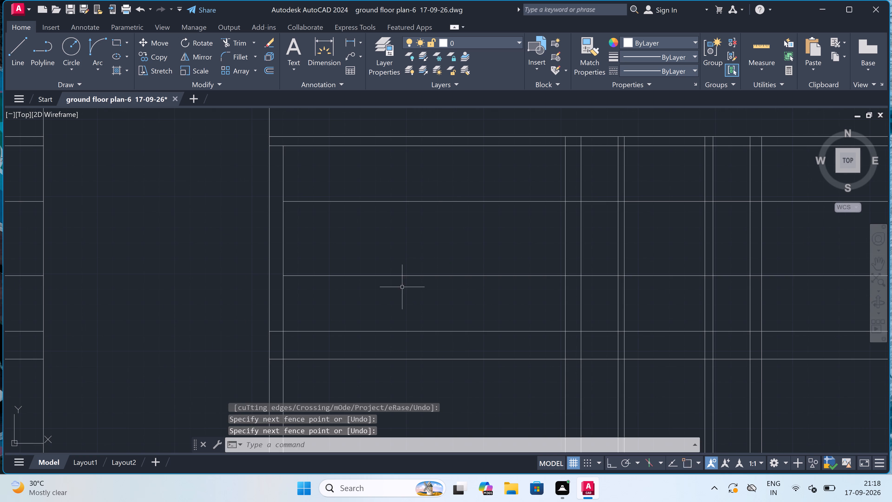
pyautogui.press('space')
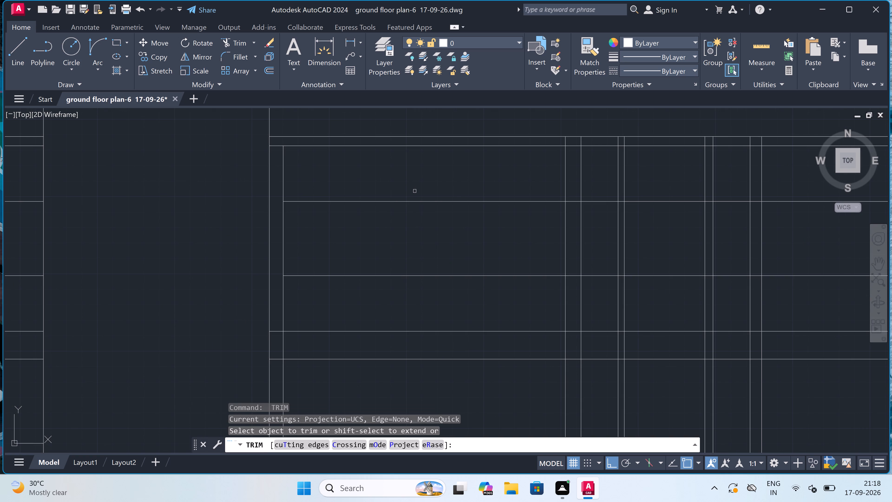
pyautogui.click(415, 191)
pyautogui.click(400, 299)
# Trim the lower middle level line out of the central door opening in the section grid.
pyautogui.scroll(-4, 405, 254)
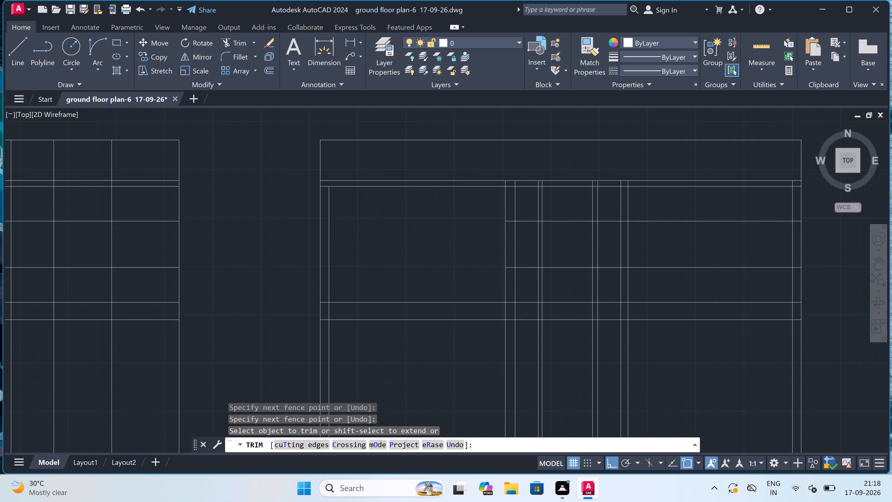
pyautogui.scroll(2, 433, 255)
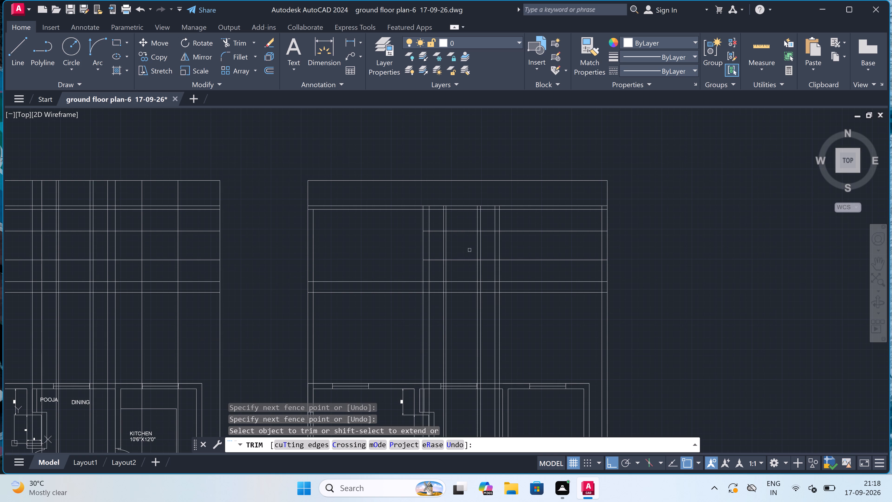
pyautogui.click(459, 247)
pyautogui.click(459, 263)
# Trim the 6" band's lower line and both middle level lines out of the partition wall beside the first room.
pyautogui.scroll(2, 469, 238)
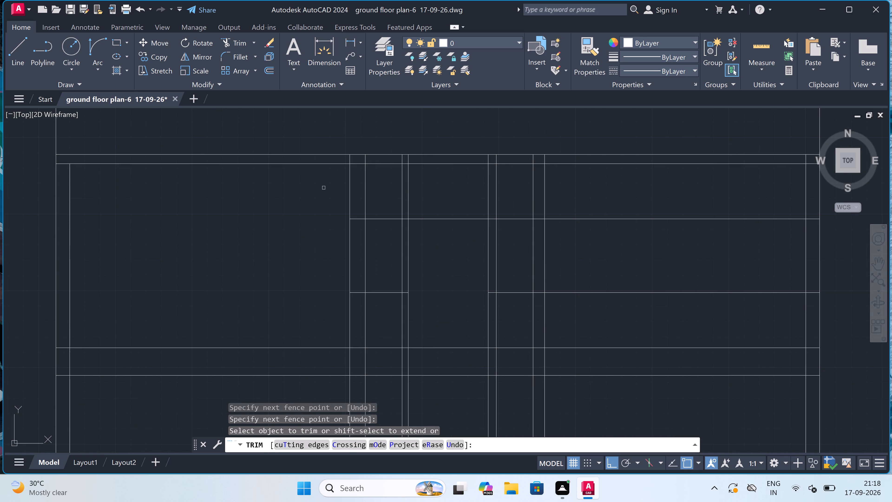
pyautogui.click(357, 162)
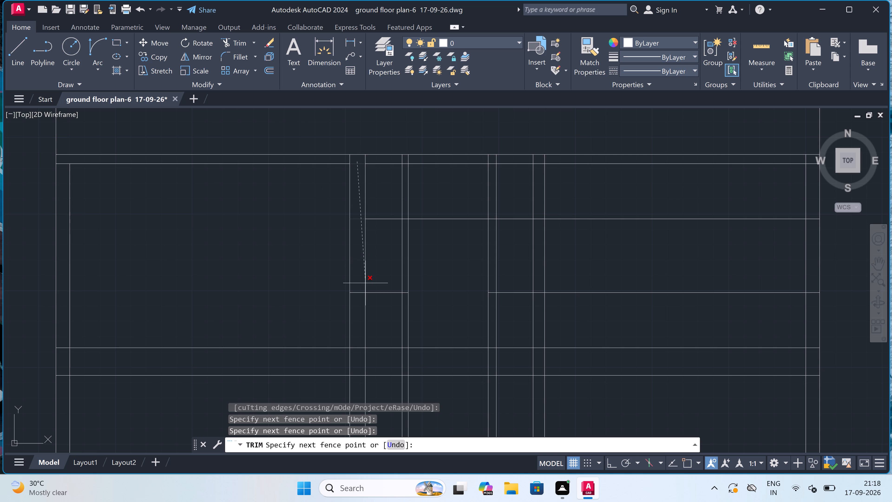
pyautogui.click(358, 312)
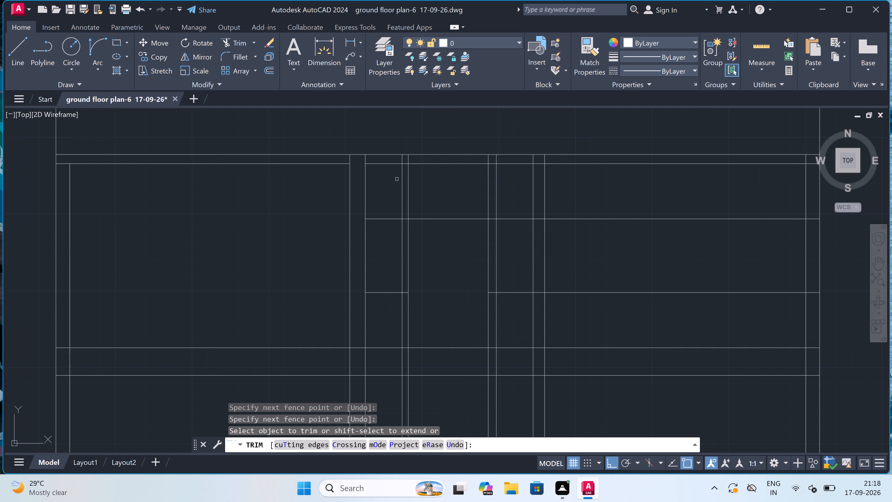
# Trim the central verticals above the opening-head line and out of the 6" band, keeping the room-side faces of both partition walls below the band.
pyautogui.click(401, 185)
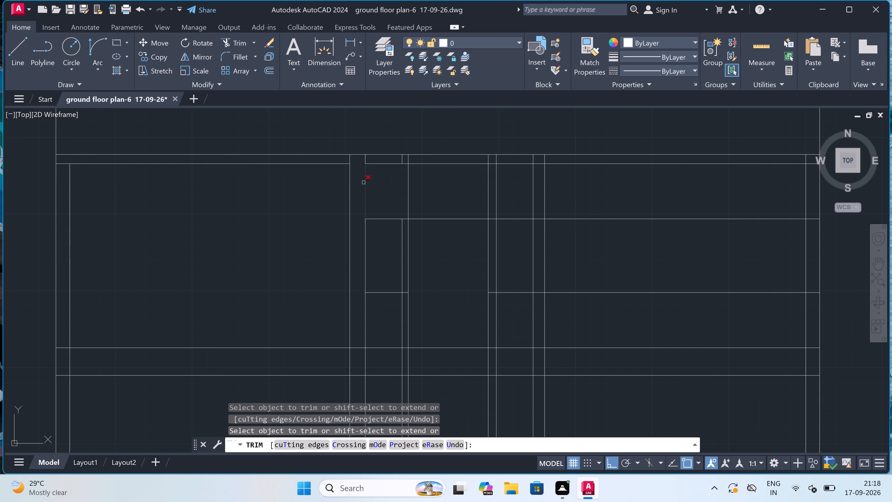
pyautogui.click(364, 182)
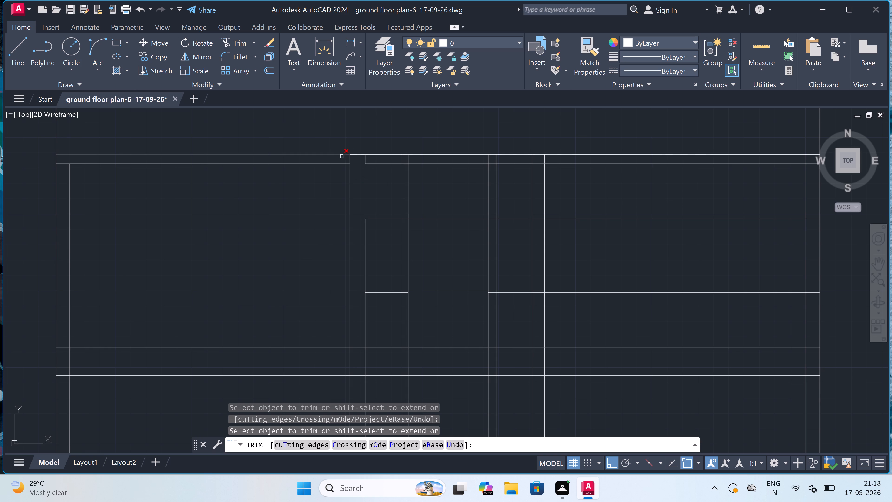
pyautogui.click(345, 158)
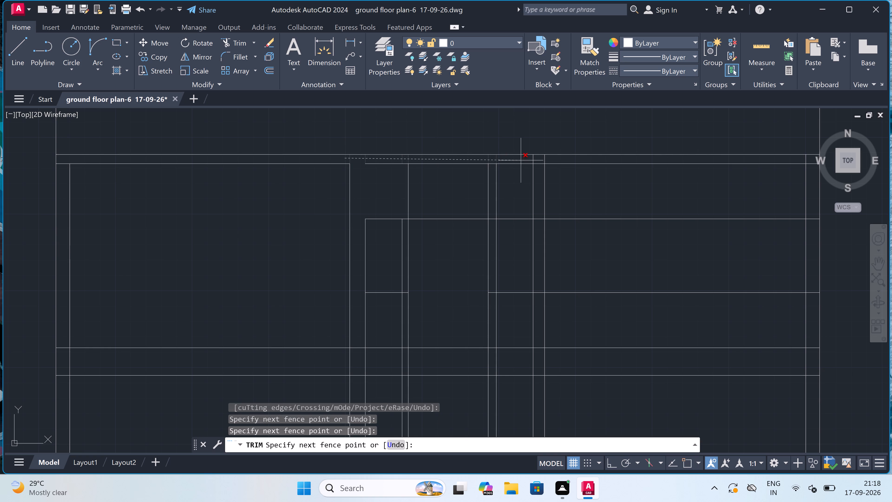
pyautogui.click(553, 159)
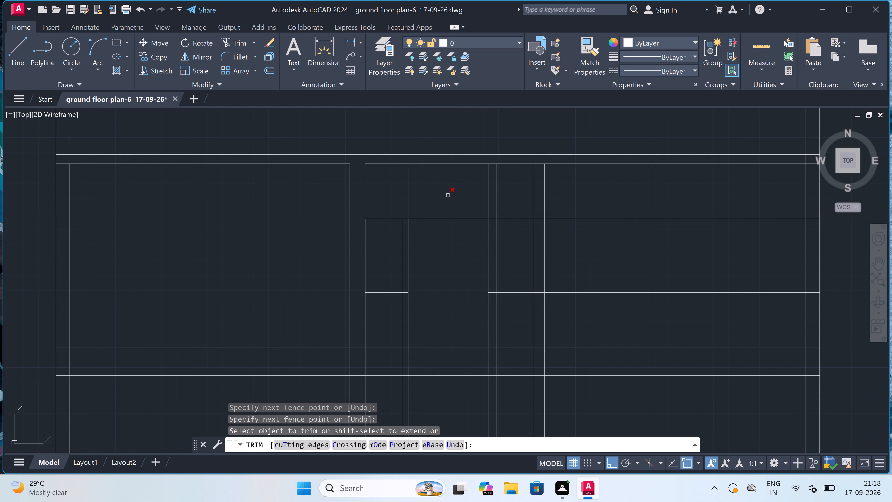
pyautogui.moveTo(489, 195); pyautogui.dragTo(477, 195)
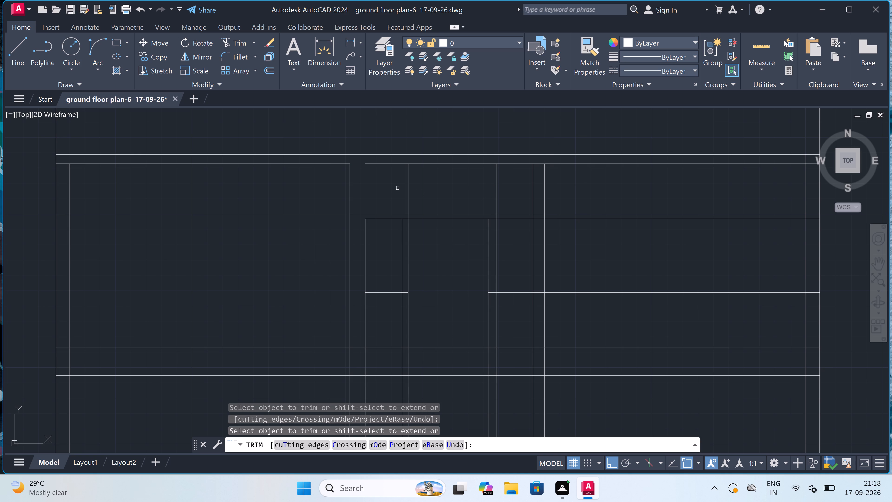
pyautogui.click(402, 188)
pyautogui.click(417, 188)
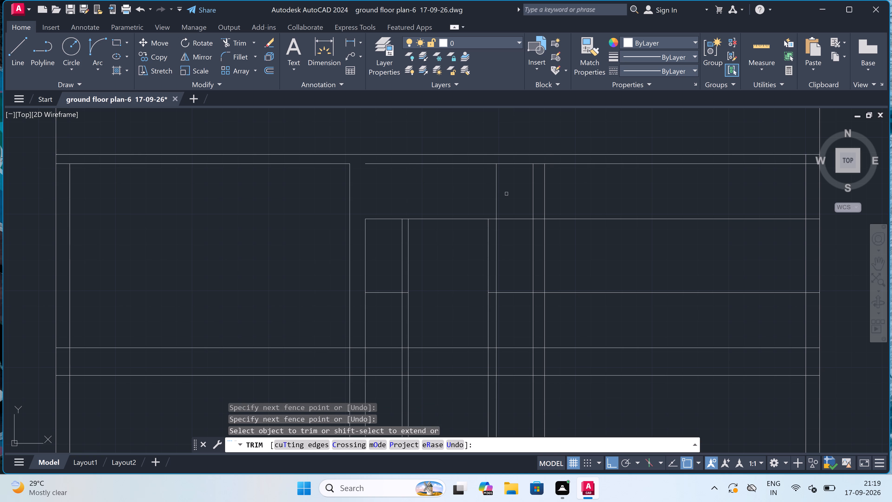
pyautogui.click(494, 191)
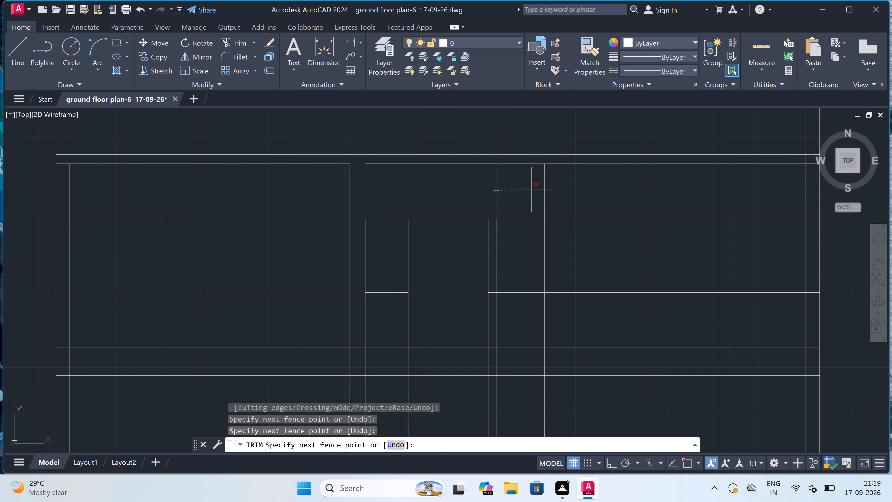
pyautogui.click(537, 192)
# Isolate the window rectangle nearer marker A by trimming the level lines on both its sides and the verticals below its sill.
pyautogui.click(537, 201)
pyautogui.click(537, 301)
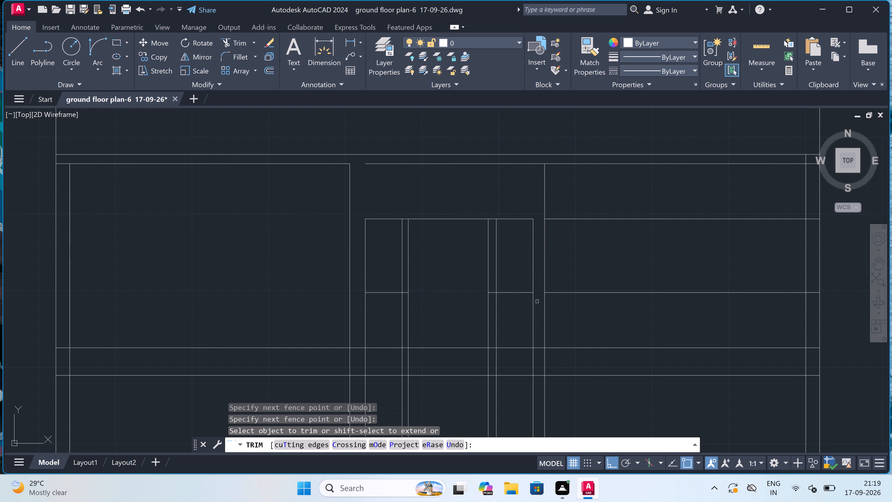
pyautogui.click(537, 301)
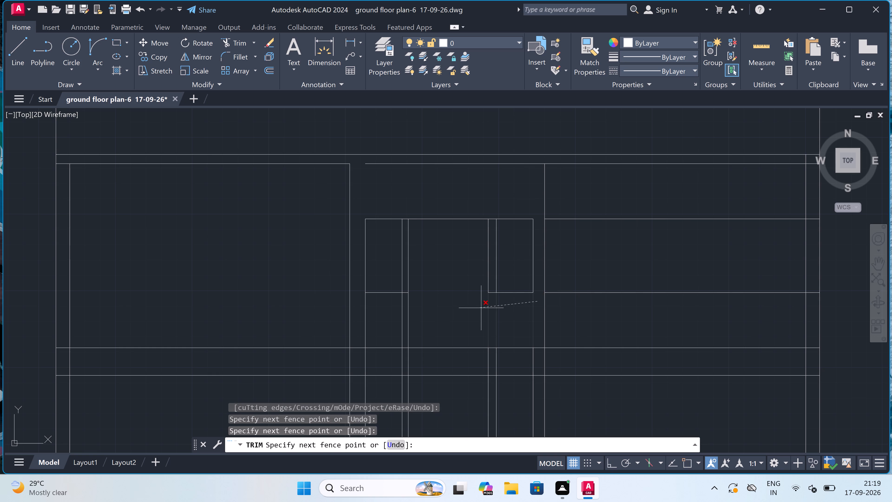
pyautogui.click(491, 305)
pyautogui.click(491, 305)
pyautogui.click(495, 202)
# Isolate the other window rectangle by trimming the level lines between it and the door and its side verticals below the sill.
pyautogui.scroll(-2, 495, 203)
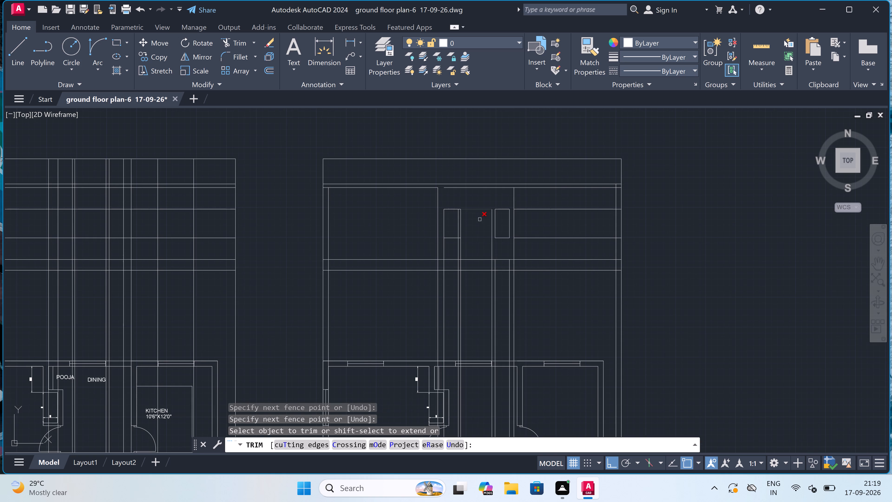
pyautogui.scroll(2, 454, 226)
pyautogui.scroll(2, 463, 192)
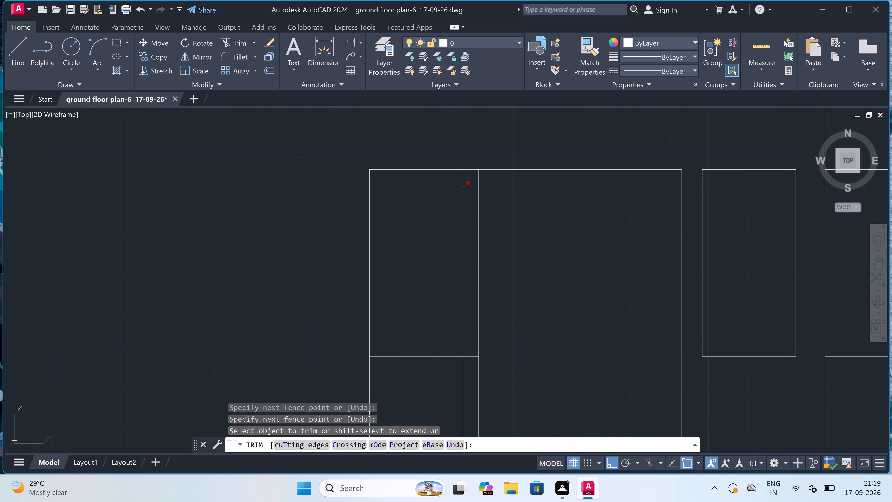
pyautogui.doubleClick(469, 154)
pyautogui.scroll(-2, 473, 187)
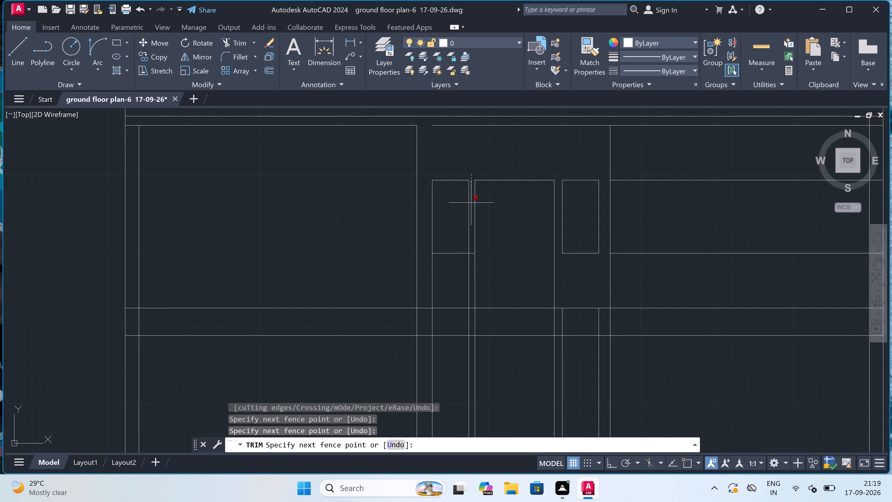
pyautogui.scroll(3, 471, 272)
pyautogui.click(471, 273)
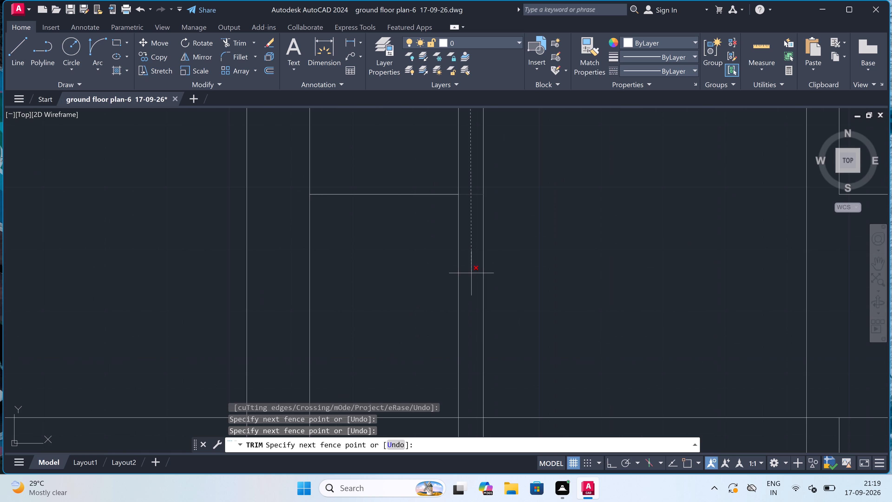
pyautogui.click(471, 273)
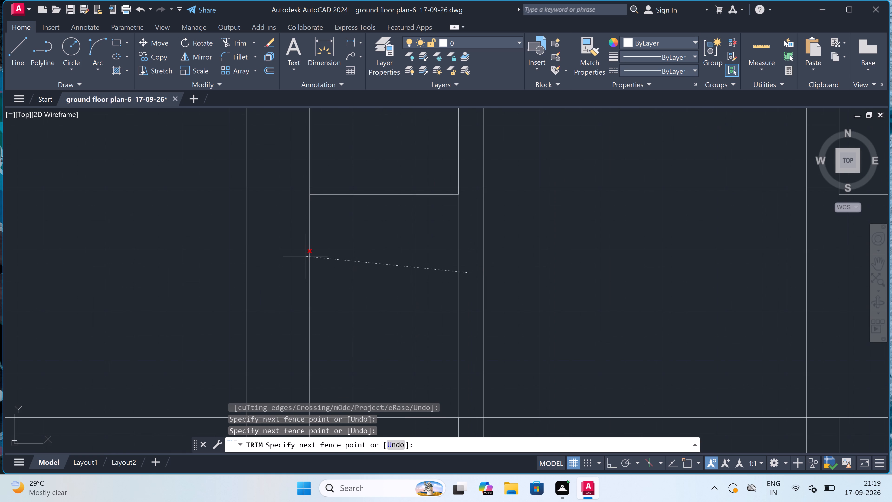
pyautogui.click(298, 254)
# Trim the central wall and opening verticals out of the band between the two lowest level lines of the section.
pyautogui.scroll(-5, 311, 256)
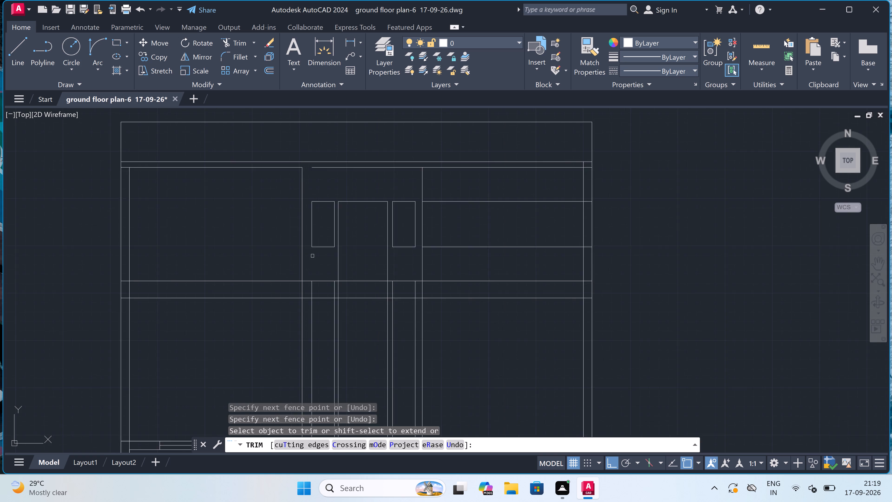
pyautogui.scroll(-1, 312, 256)
pyautogui.scroll(3, 301, 277)
pyautogui.click(301, 277)
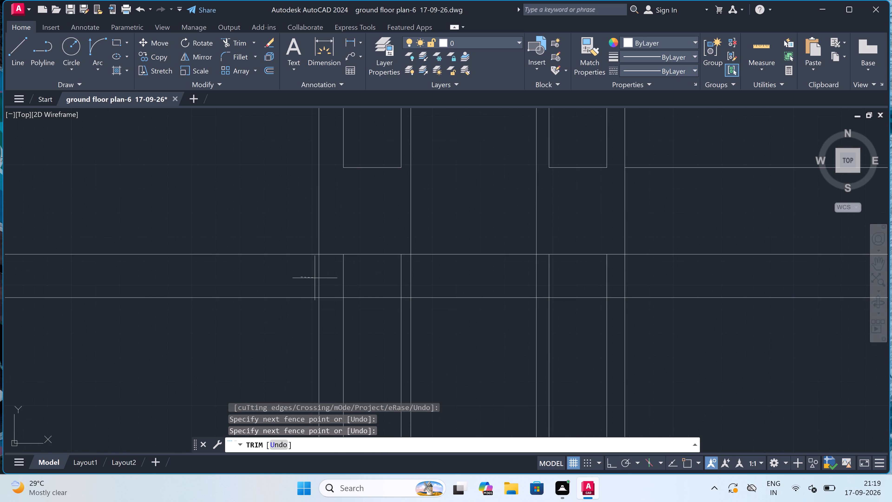
pyautogui.click(631, 277)
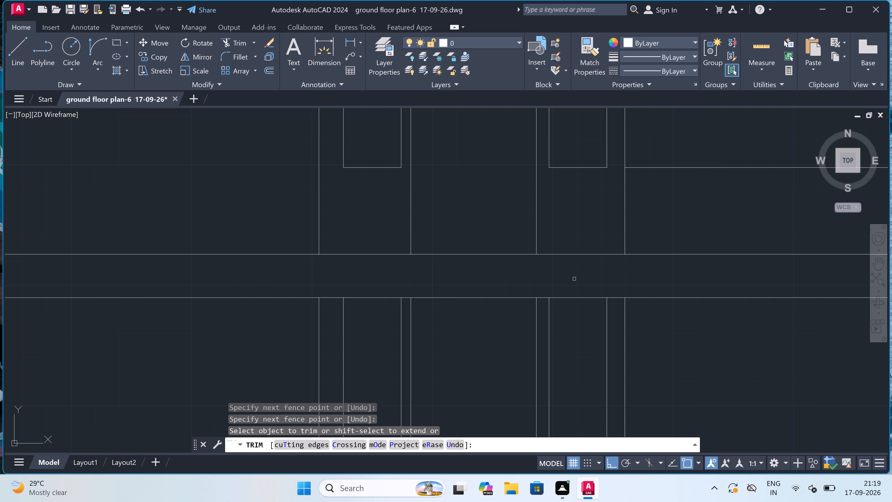
# Trim all projected vertical lines between the section's lowest level line and the floor plan with marker A.
pyautogui.scroll(-5, 539, 278)
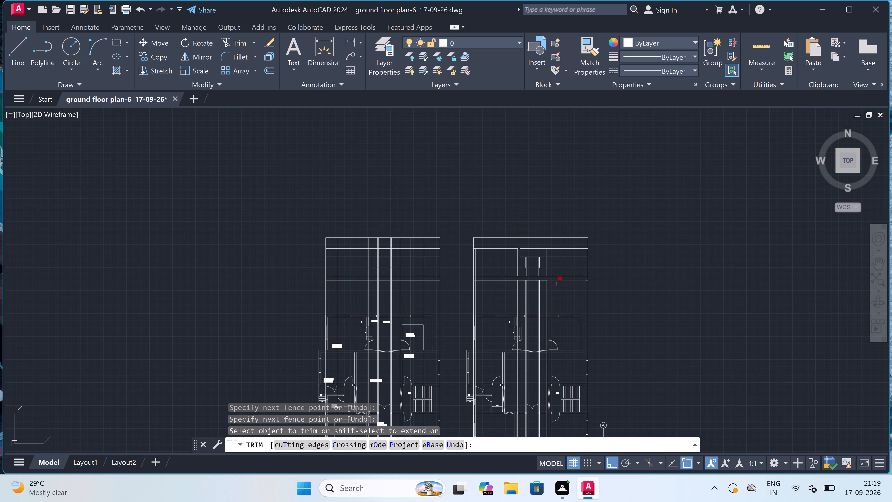
pyautogui.click(593, 297)
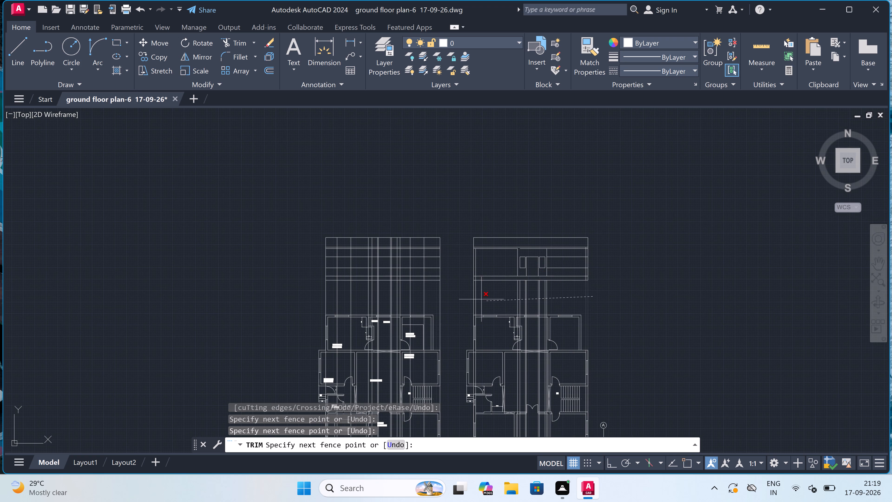
pyautogui.click(467, 297)
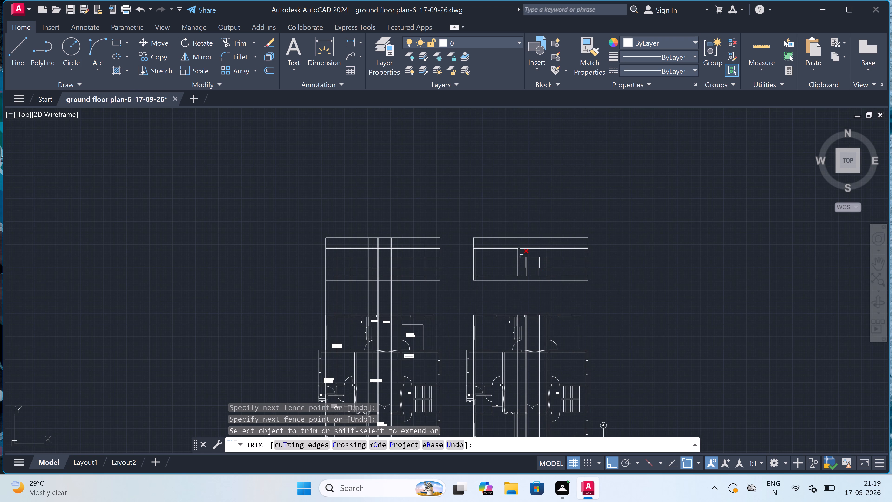
# Extend the 6" band's lower line across the gap over the partition wall beside the first room.
pyautogui.press('Escape')
pyautogui.write('EX')
pyautogui.press('space')
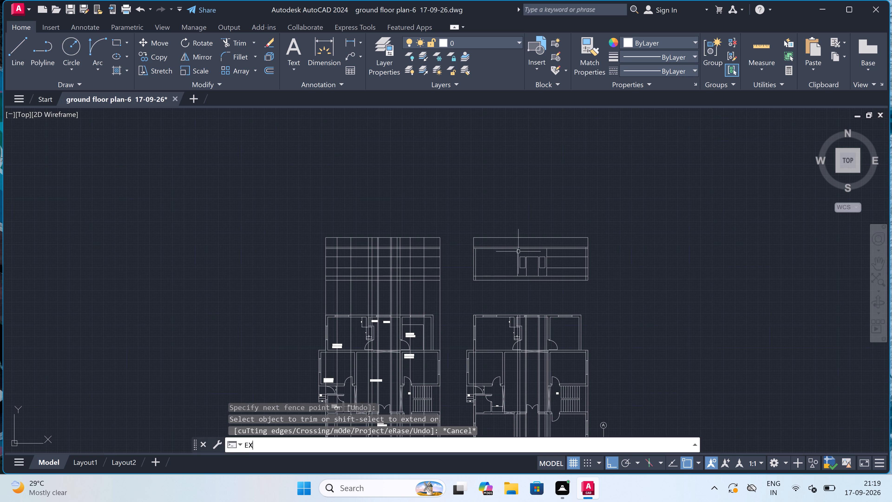
pyautogui.scroll(3, 519, 248)
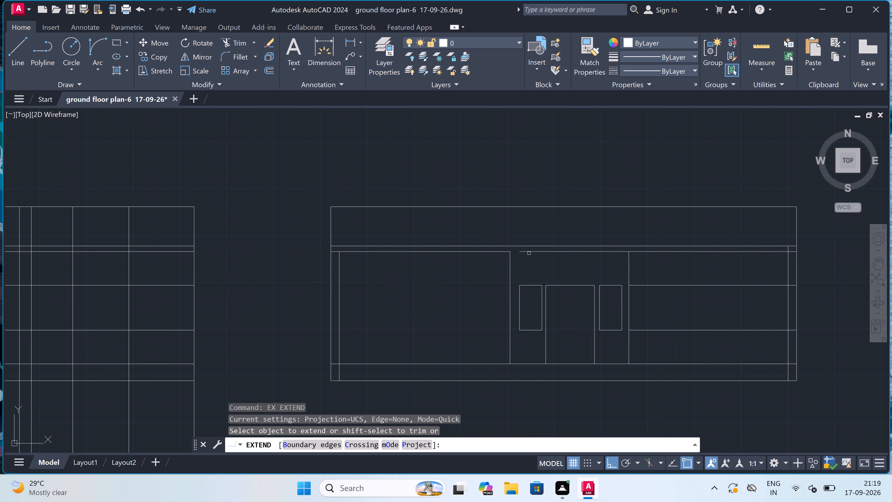
pyautogui.click(528, 253)
pyautogui.press('Escape')
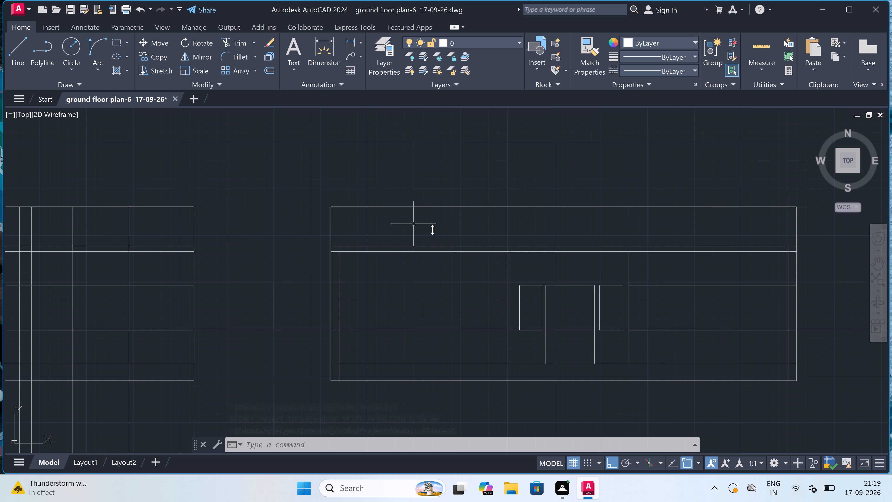
pyautogui.scroll(-3, 321, 166)
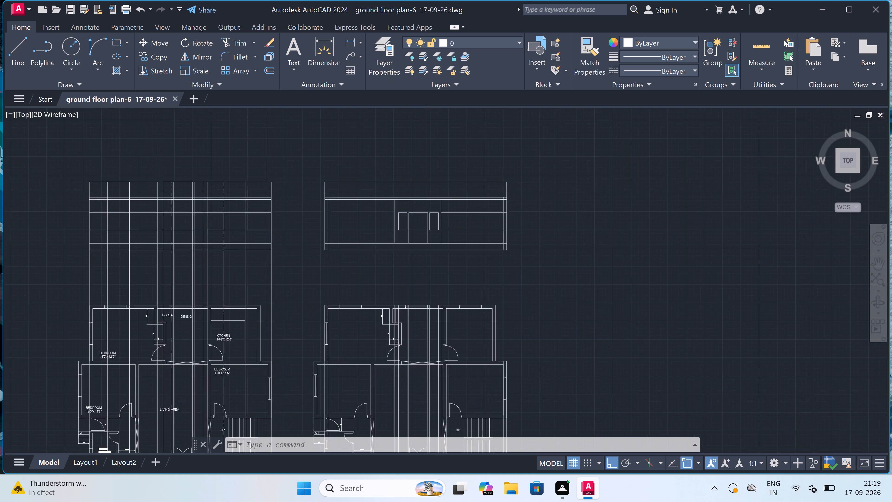
# Erase the opening head and sill level lines across the section's east room, between the partition and the end wall.
pyautogui.scroll(2, 332, 181)
pyautogui.scroll(-2, 428, 195)
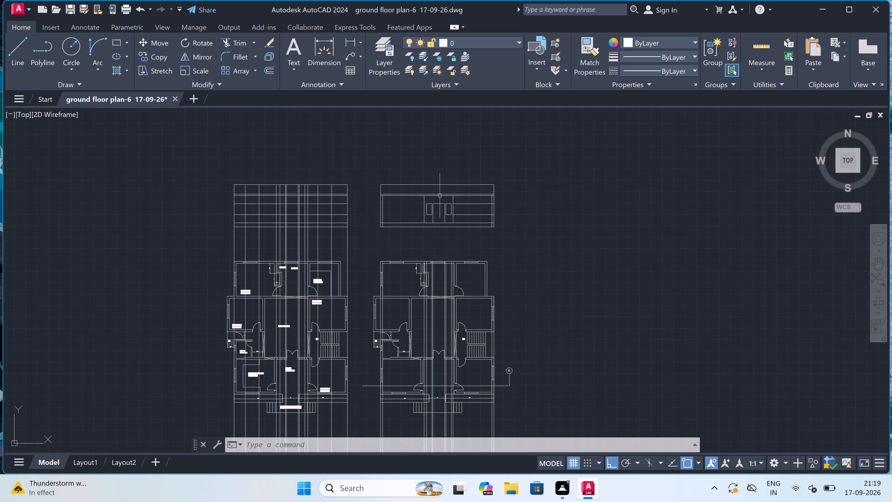
pyautogui.scroll(3, 476, 205)
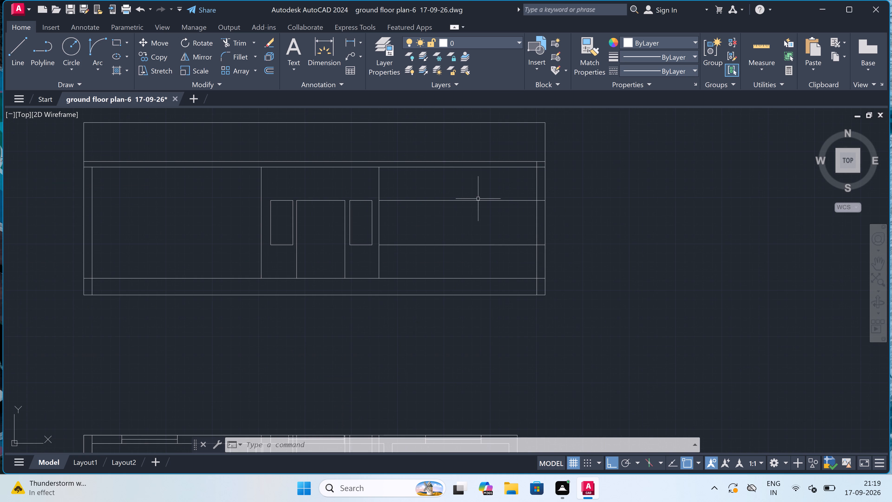
pyautogui.tripleClick(478, 199)
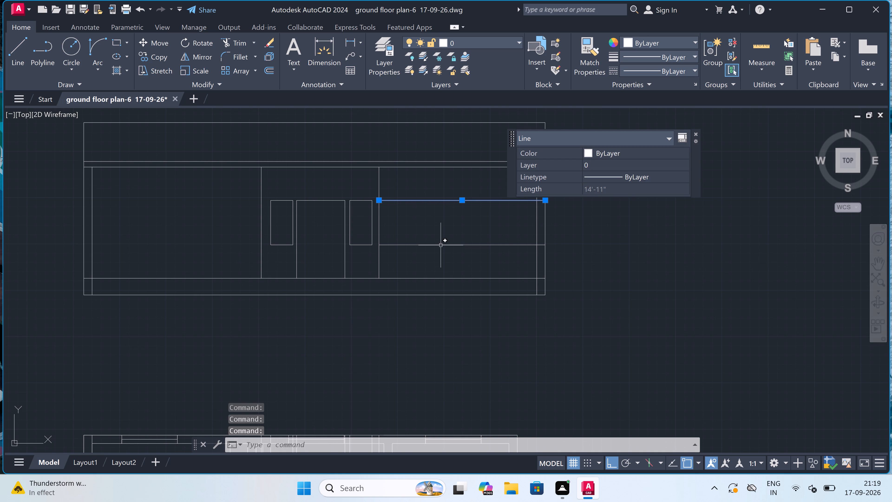
pyautogui.doubleClick(440, 244)
pyautogui.press('Delete')
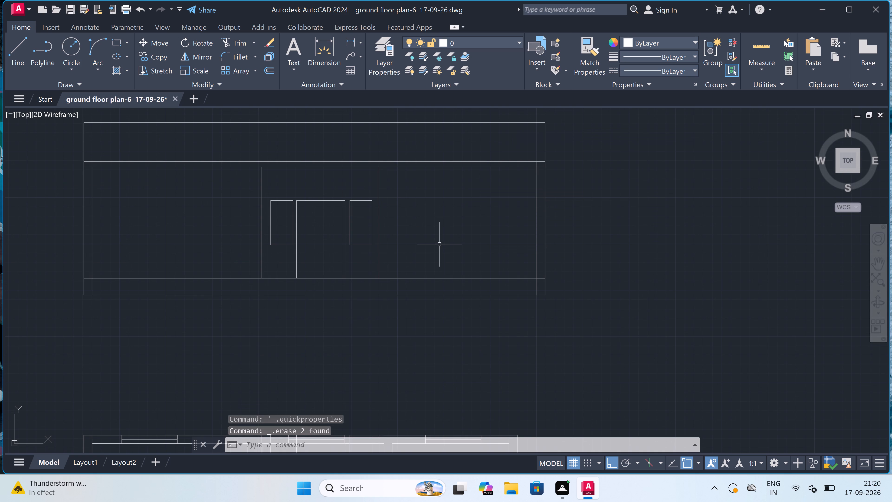
# Trim the inner line of the section's east end wall out of the band between the two lowest level lines.
pyautogui.write('TR')
pyautogui.press('space')
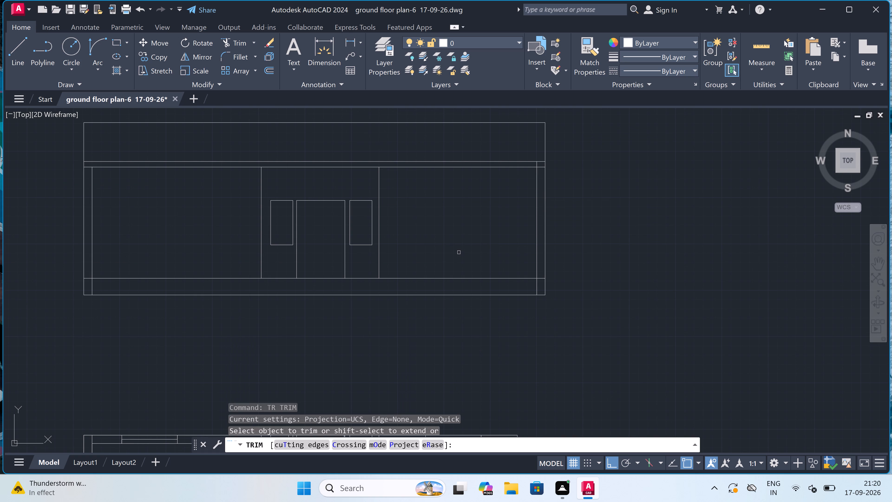
pyautogui.click(537, 289)
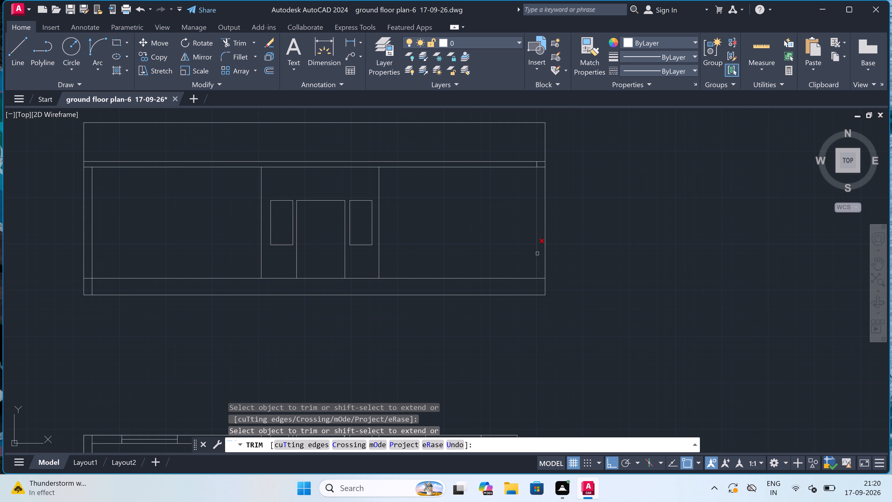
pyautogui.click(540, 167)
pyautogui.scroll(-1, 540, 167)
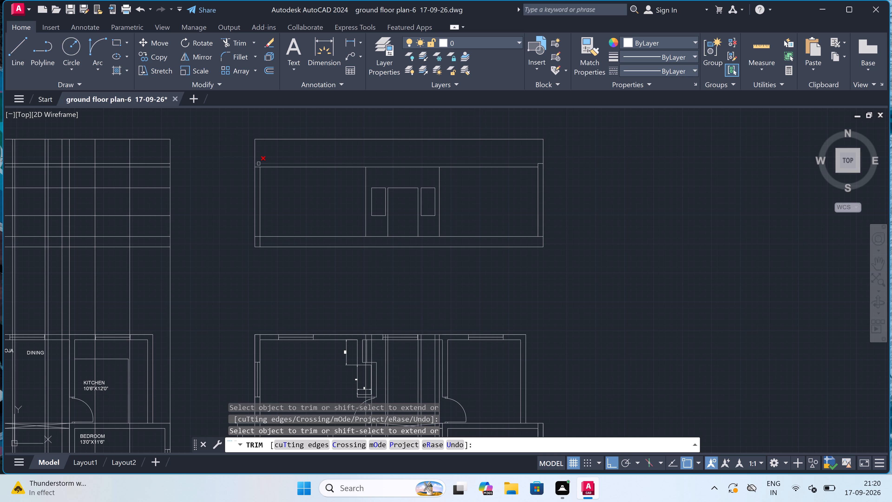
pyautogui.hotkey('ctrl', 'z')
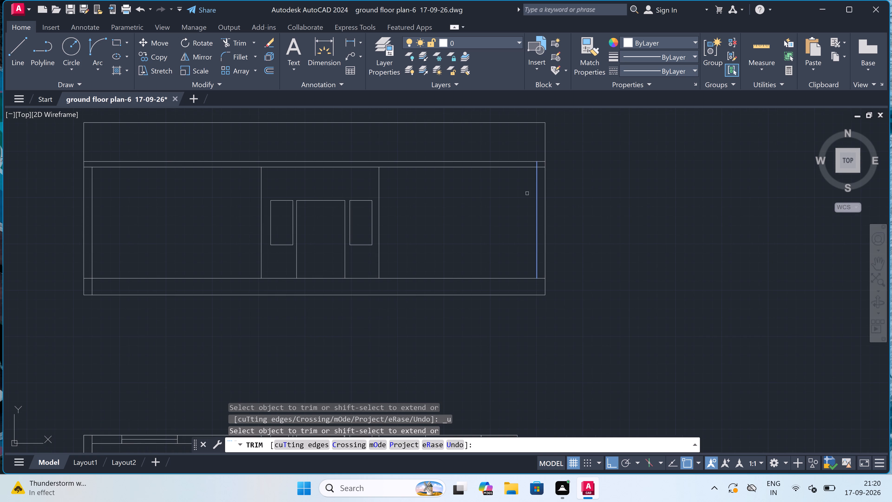
# Trim the inner end-wall lines out of the section's slab band at the east end and the base band at the west end.
pyautogui.scroll(2, 539, 160)
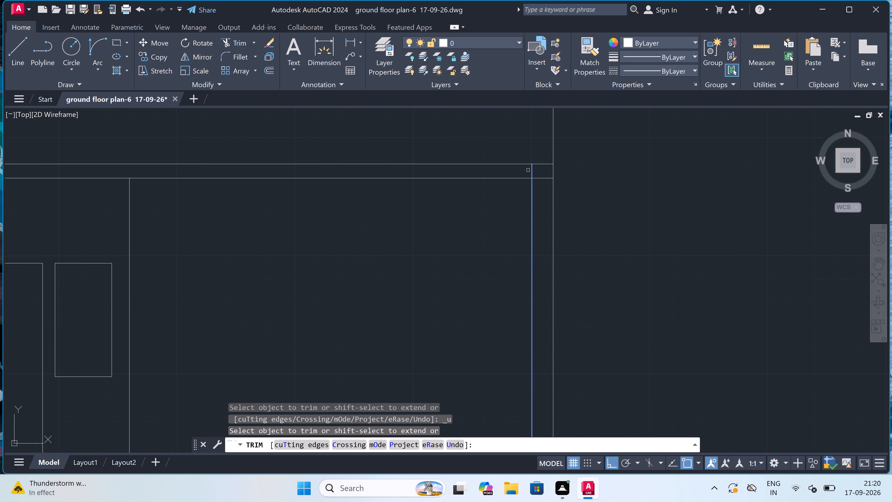
pyautogui.click(528, 170)
pyautogui.click(533, 169)
pyautogui.scroll(-2, 533, 169)
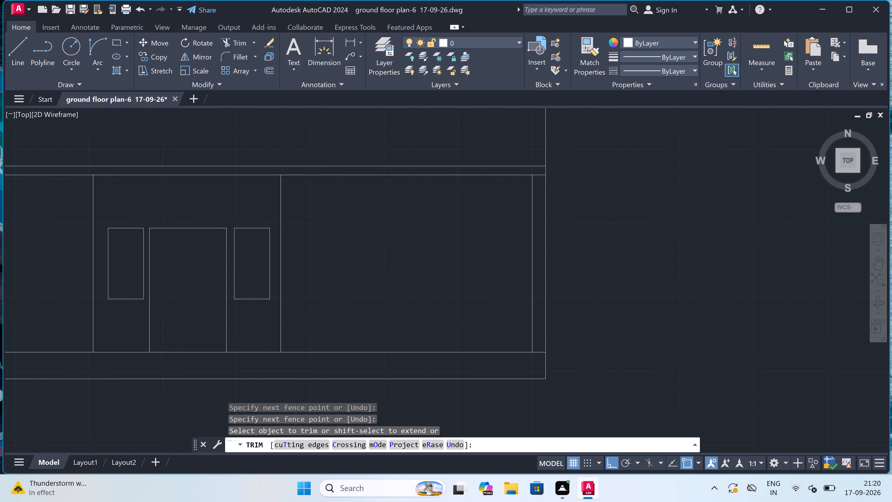
pyautogui.scroll(-1, 533, 169)
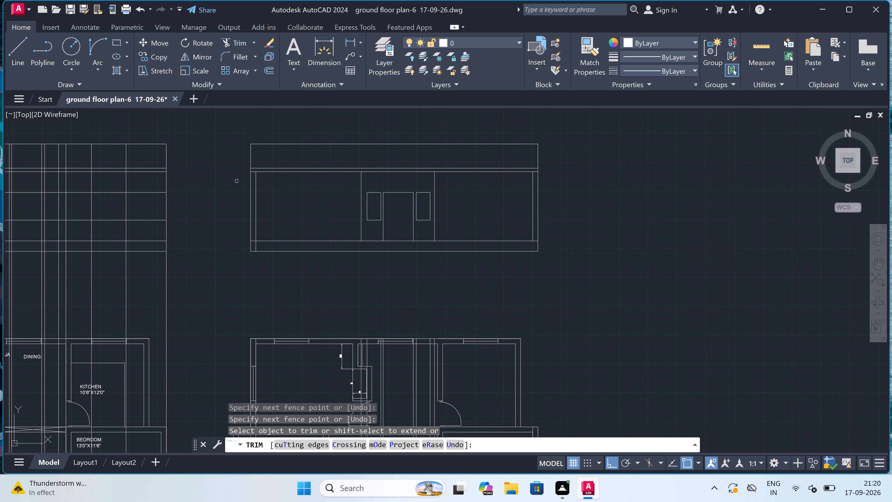
pyautogui.scroll(2, 253, 248)
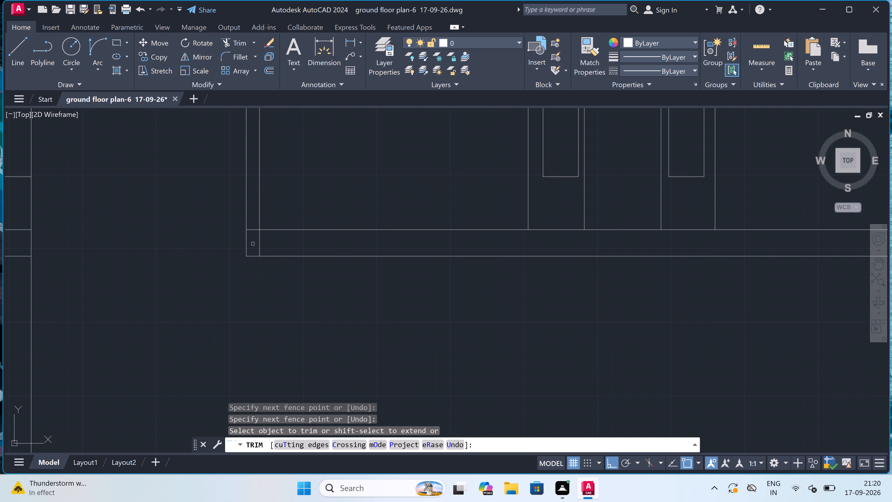
pyautogui.click(253, 244)
pyautogui.click(296, 241)
pyautogui.scroll(-5, 296, 241)
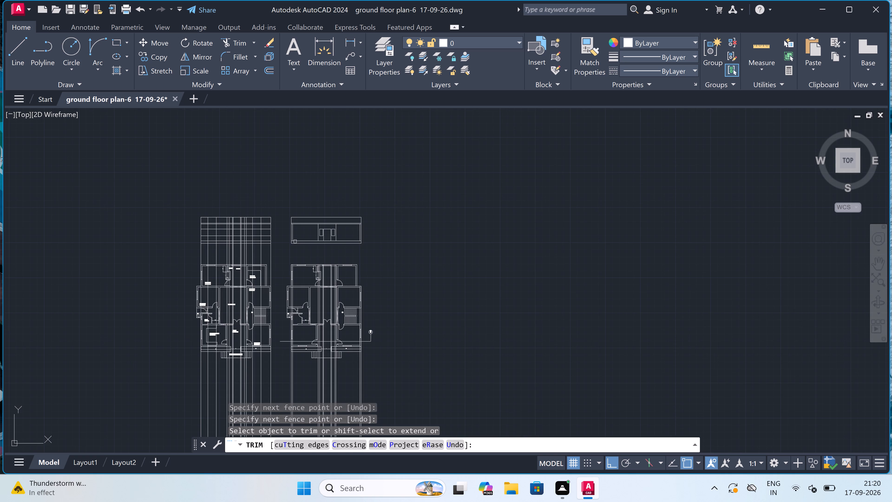
pyautogui.scroll(2, 284, 239)
pyautogui.press('Escape')
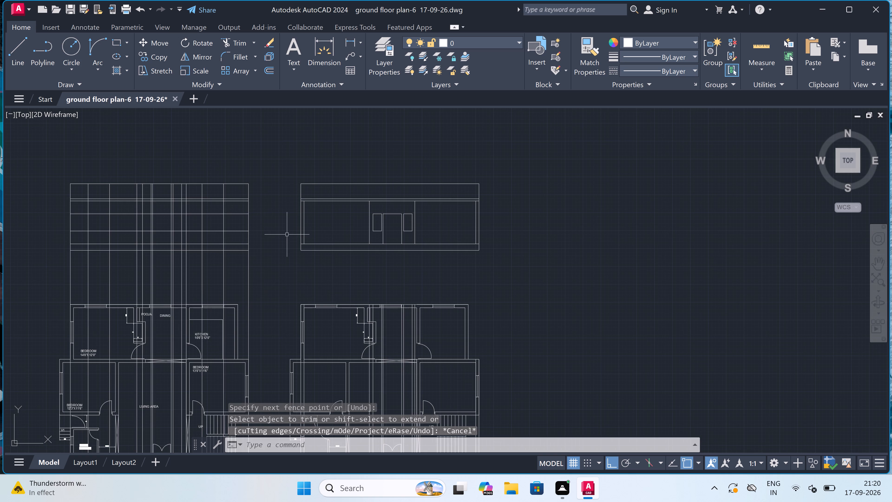
# Erase all the projected vertical lines running through and below the floor plan with marker A.
pyautogui.scroll(-2, 328, 201)
pyautogui.scroll(1, 338, 245)
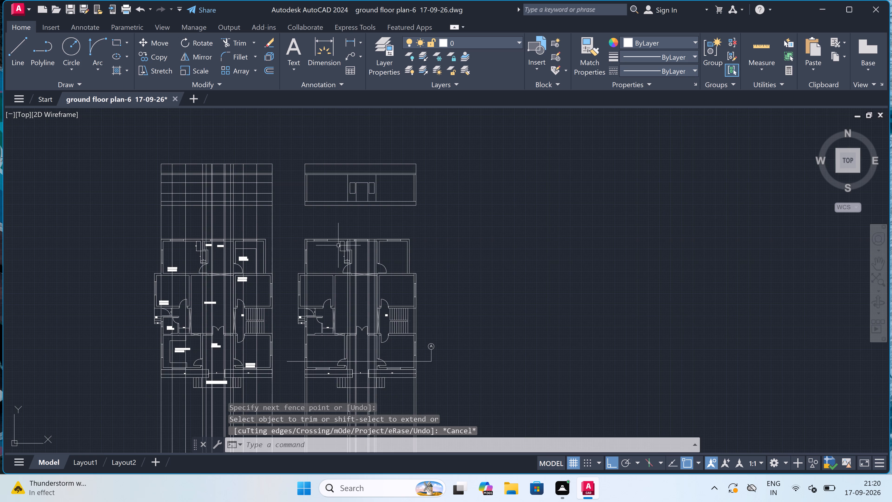
pyautogui.scroll(-2, 338, 245)
pyautogui.scroll(-2, 339, 275)
pyautogui.scroll(3, 333, 292)
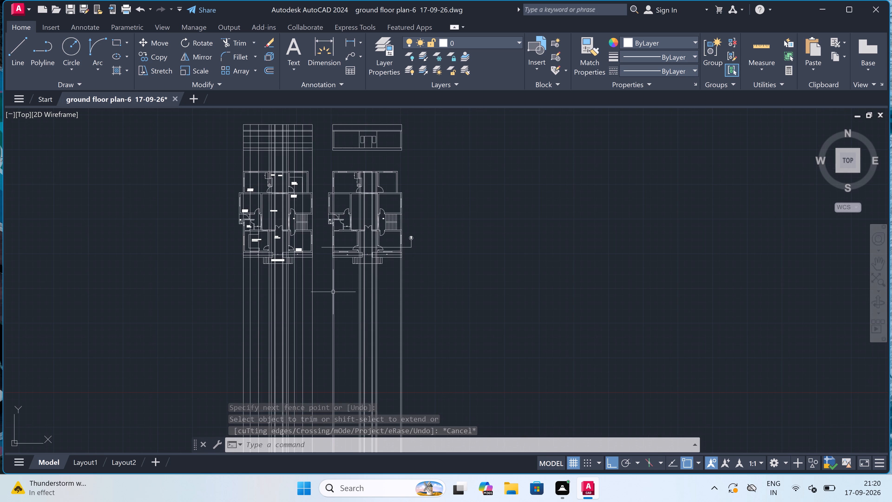
pyautogui.click(405, 293)
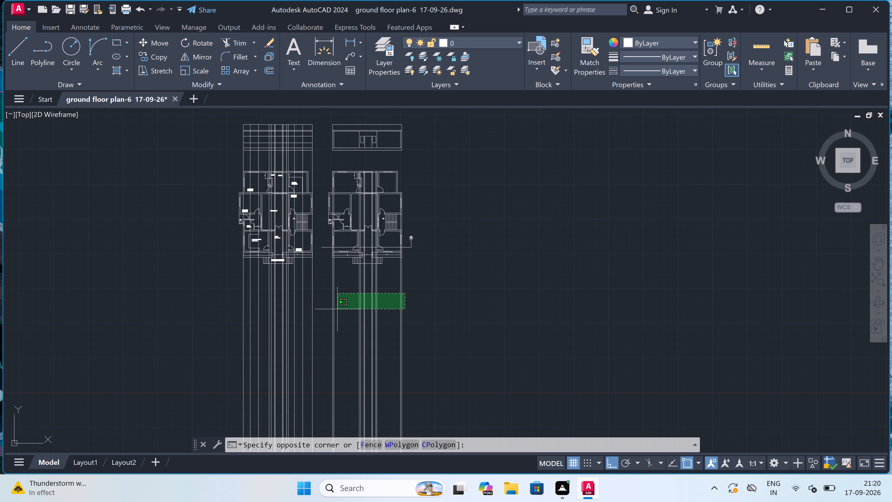
pyautogui.click(327, 311)
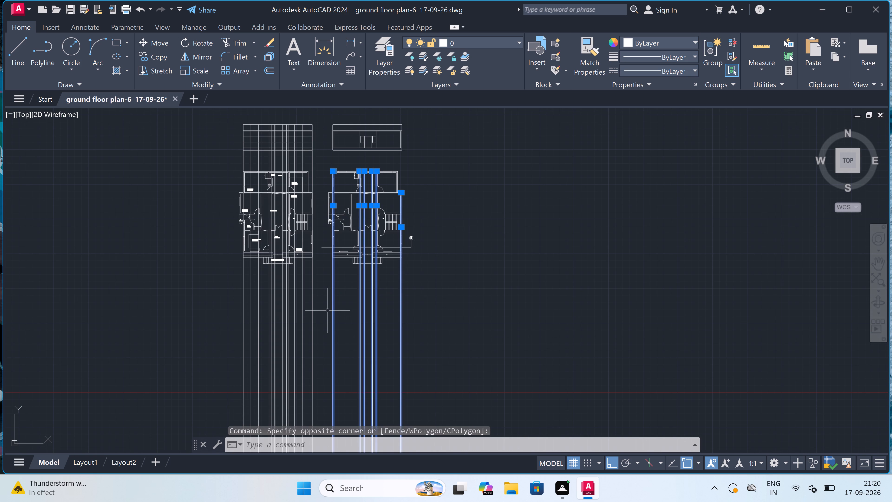
pyautogui.press('Delete')
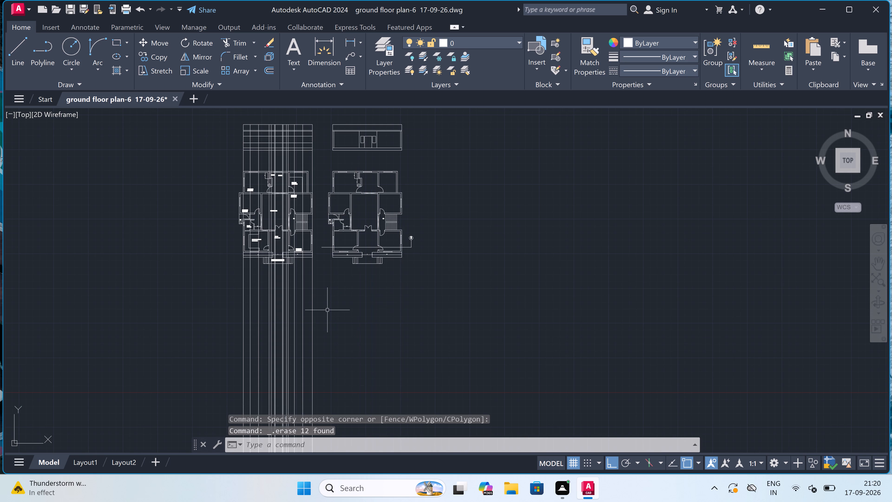
# Move section line A with its bubble marker straight up about 1'-3" on the plan.
pyautogui.scroll(2, 334, 234)
pyautogui.scroll(-2, 334, 234)
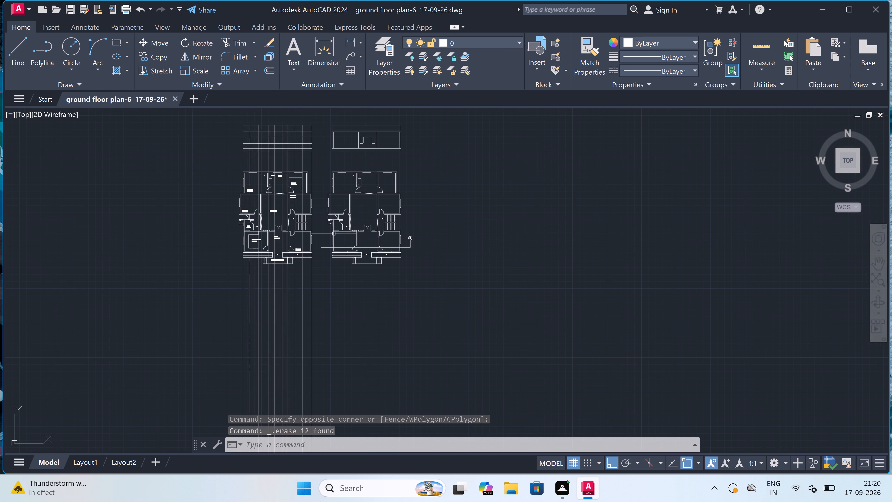
pyautogui.scroll(3, 358, 208)
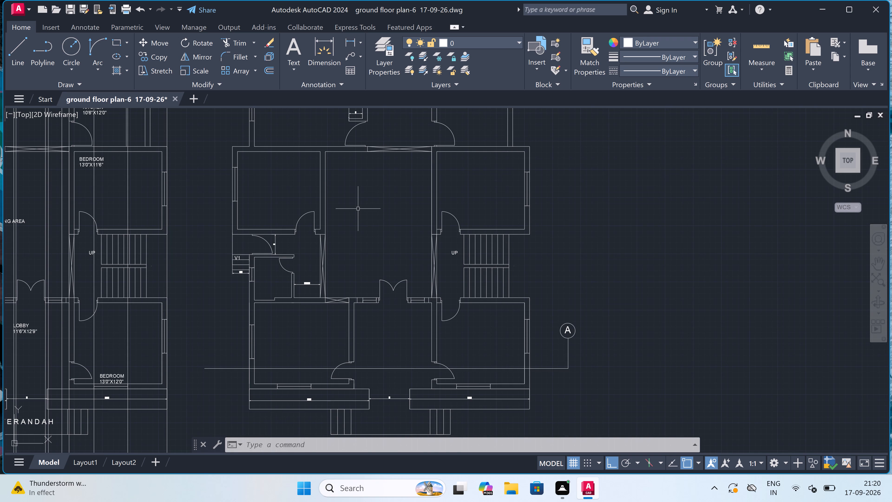
pyautogui.scroll(-3, 358, 209)
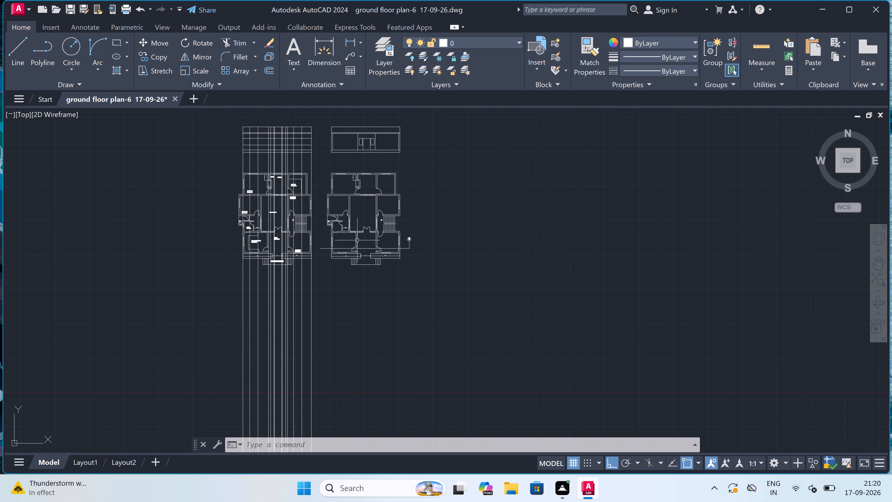
pyautogui.scroll(3, 359, 252)
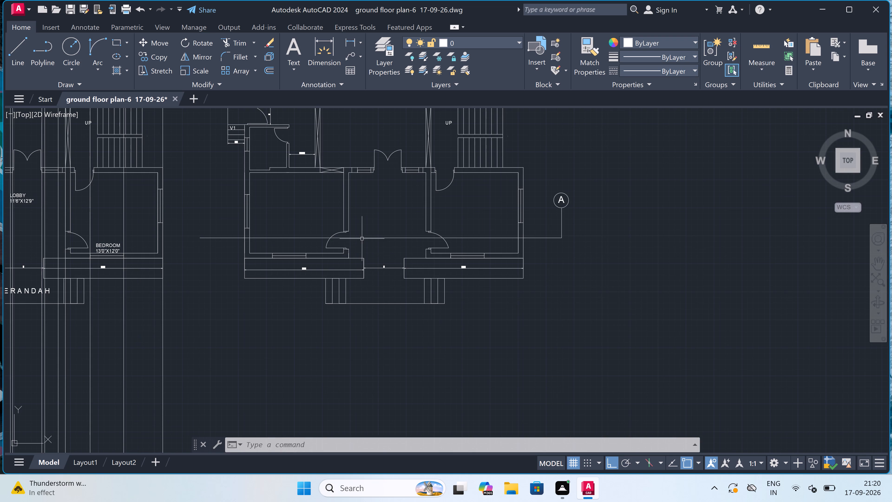
pyautogui.doubleClick(362, 239)
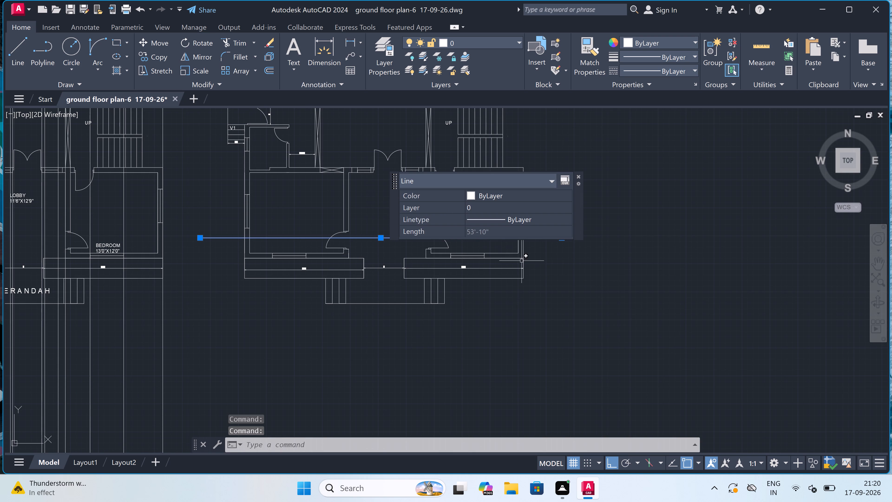
pyautogui.doubleClick(578, 176)
pyautogui.moveTo(574, 184); pyautogui.dragTo(560, 198)
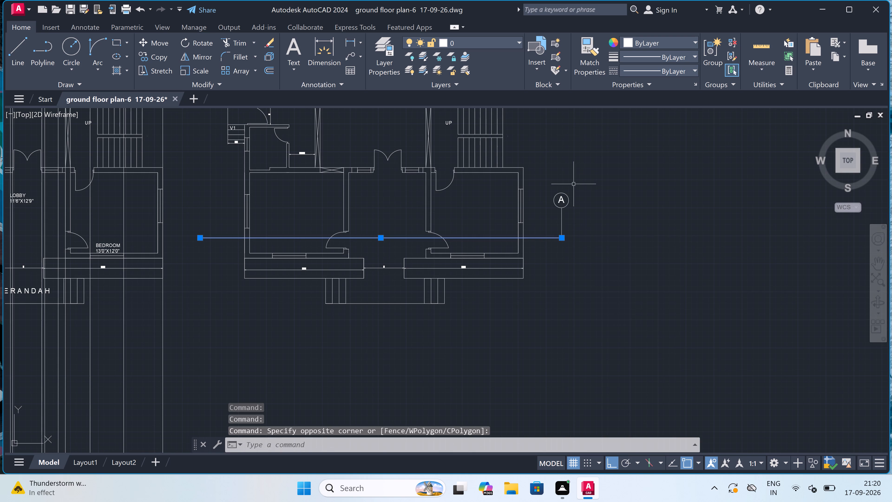
pyautogui.moveTo(589, 178); pyautogui.dragTo(569, 196)
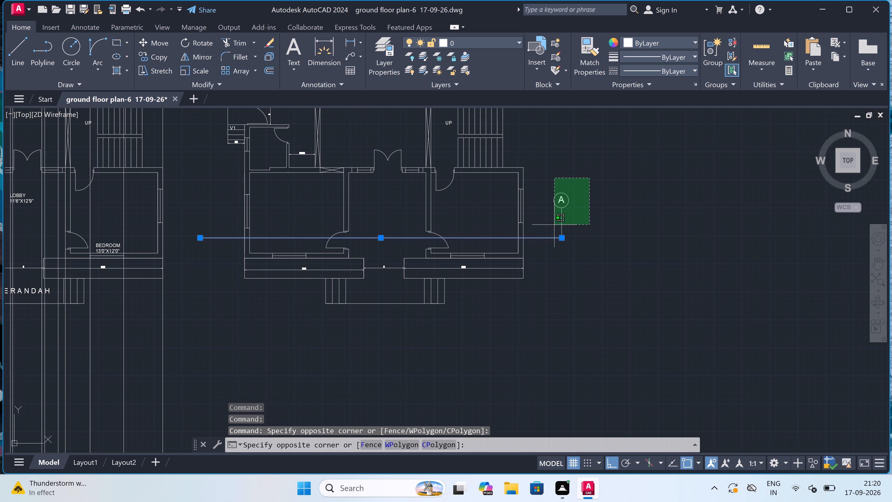
pyautogui.click(549, 239)
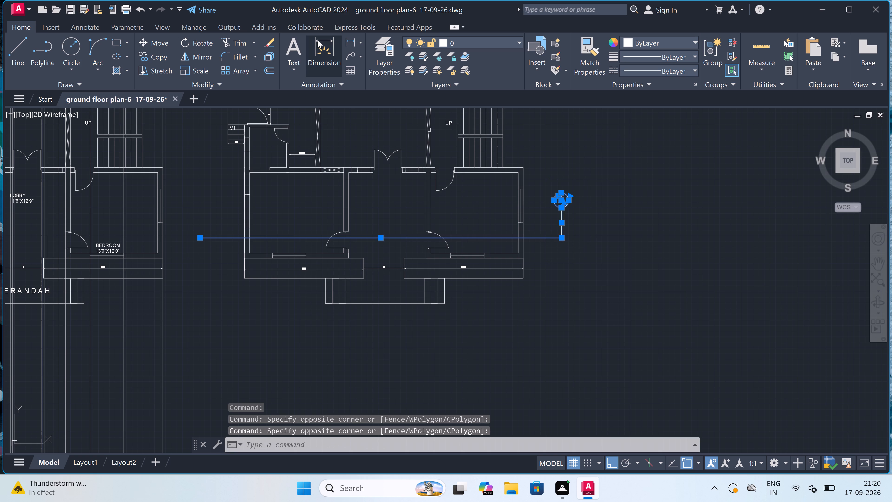
pyautogui.click(159, 42)
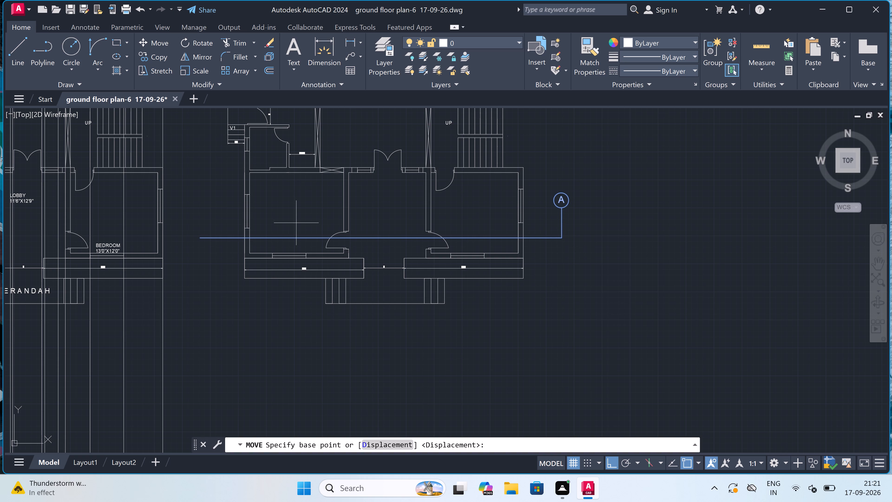
pyautogui.doubleClick(363, 238)
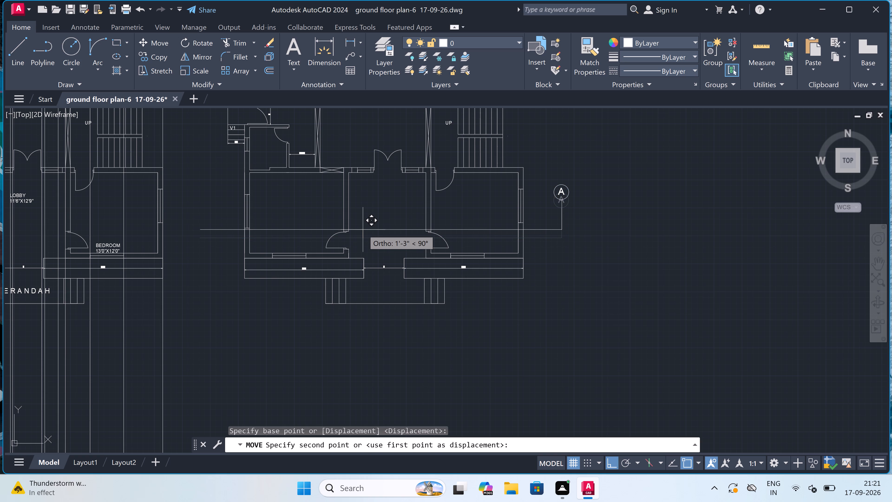
pyautogui.scroll(2, 363, 228)
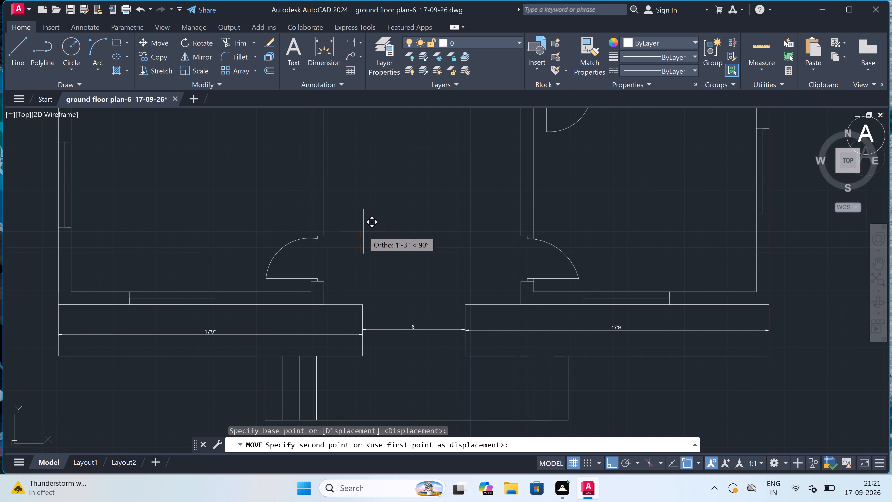
pyautogui.click(363, 231)
pyautogui.scroll(-2, 363, 231)
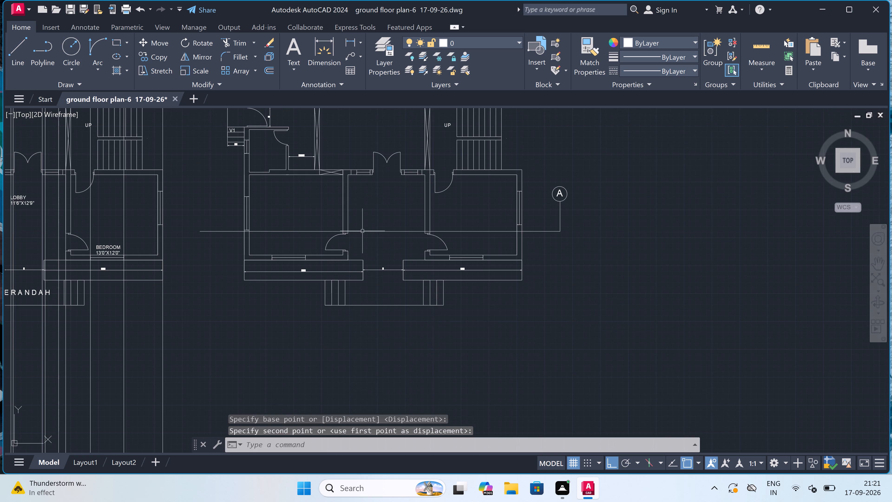
# Move the window in the front west room's outer wall slightly up along the wall, away from section line A.
pyautogui.scroll(3, 242, 220)
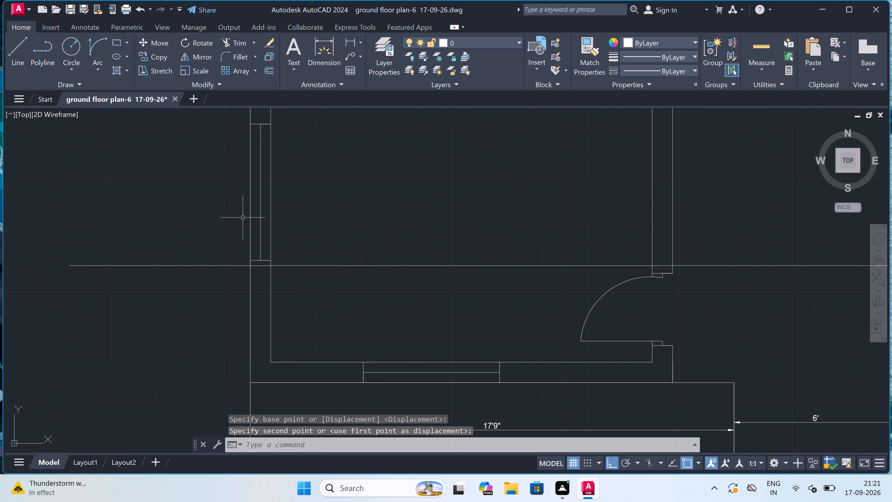
pyautogui.scroll(-3, 257, 185)
pyautogui.scroll(3, 245, 164)
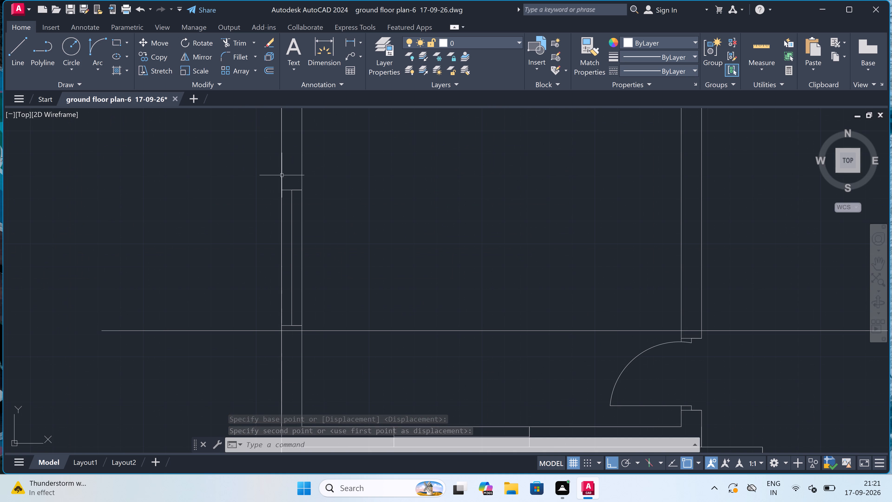
pyautogui.click(296, 182)
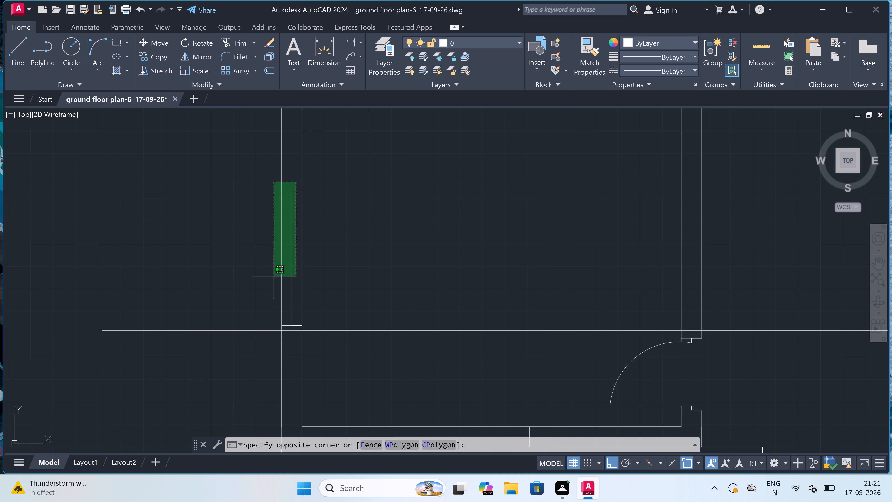
pyautogui.scroll(3, 272, 314)
pyautogui.scroll(-2, 289, 350)
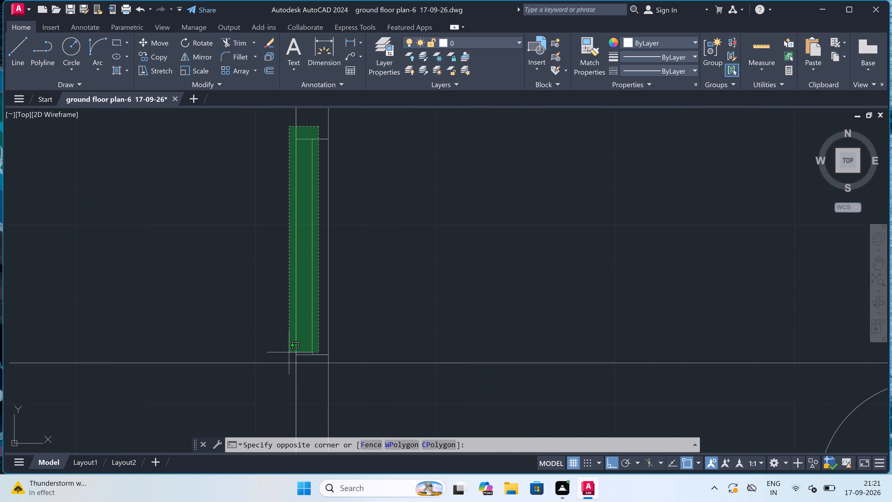
pyautogui.scroll(3, 300, 357)
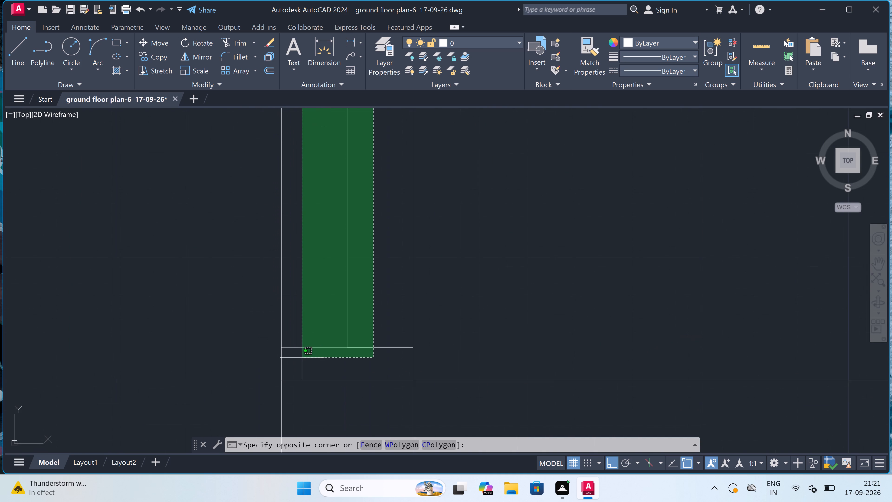
pyautogui.click(302, 359)
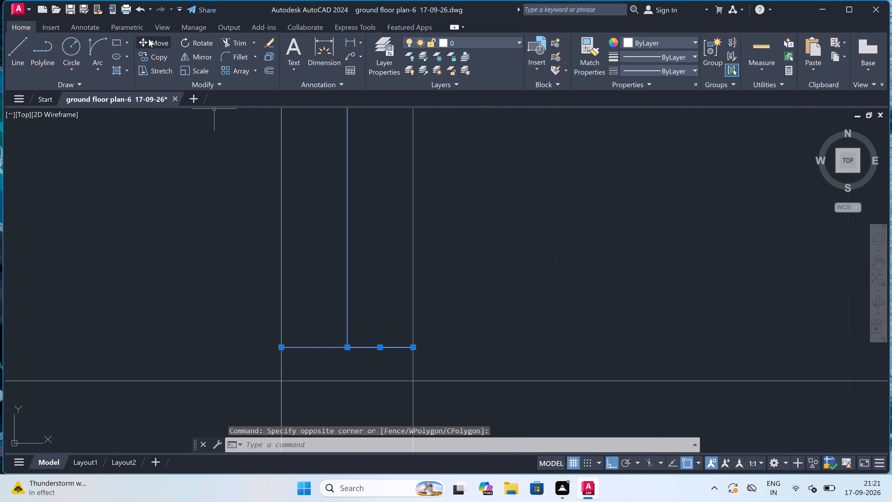
pyautogui.click(149, 39)
pyautogui.scroll(-5, 259, 205)
pyautogui.scroll(-3, 258, 156)
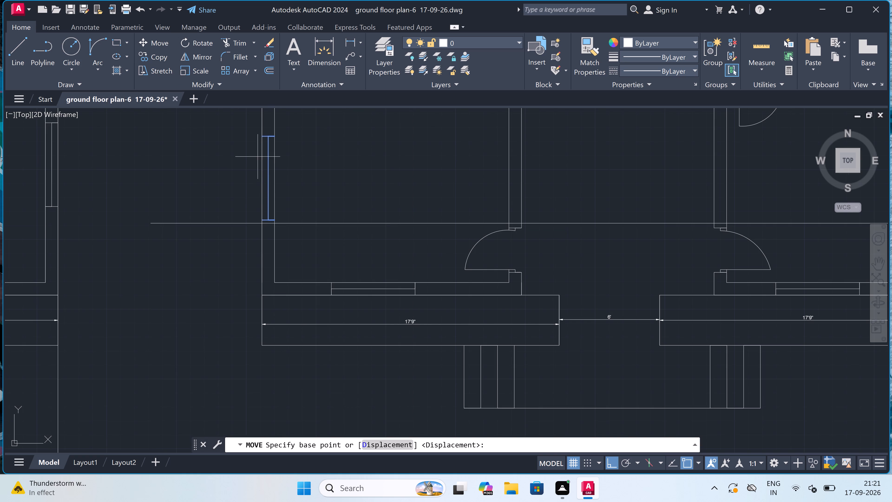
pyautogui.scroll(3, 258, 133)
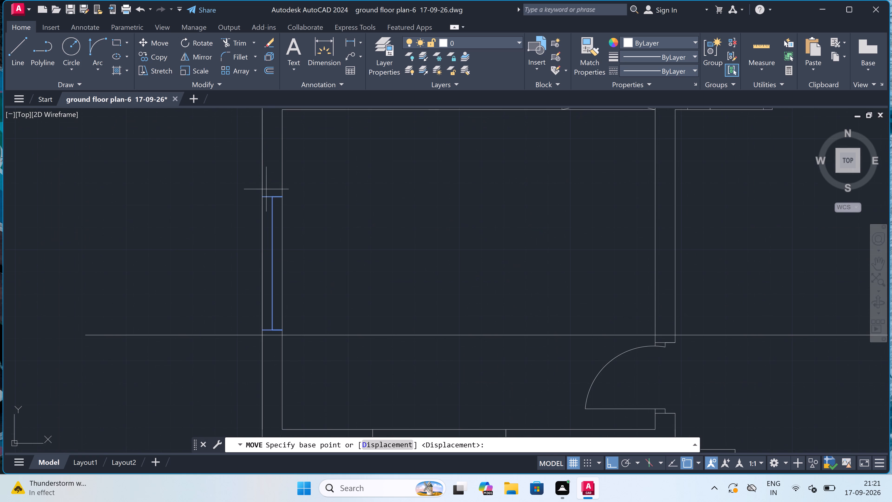
pyautogui.click(264, 198)
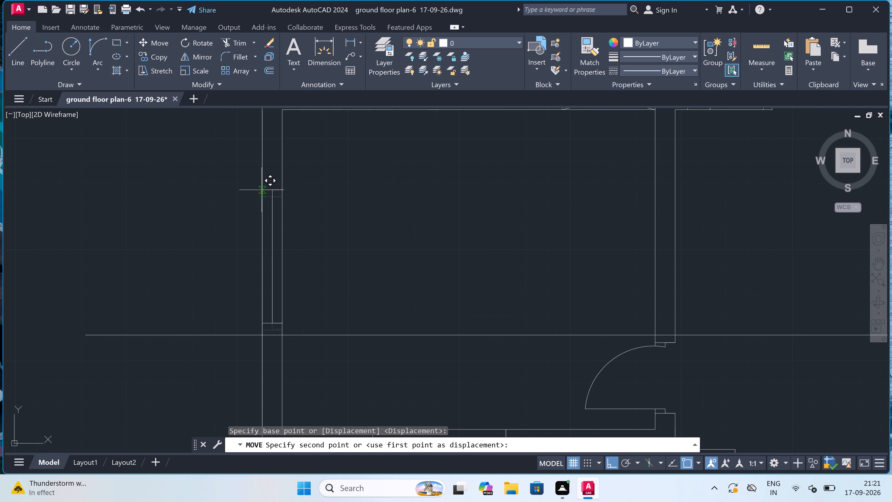
pyautogui.doubleClick(262, 188)
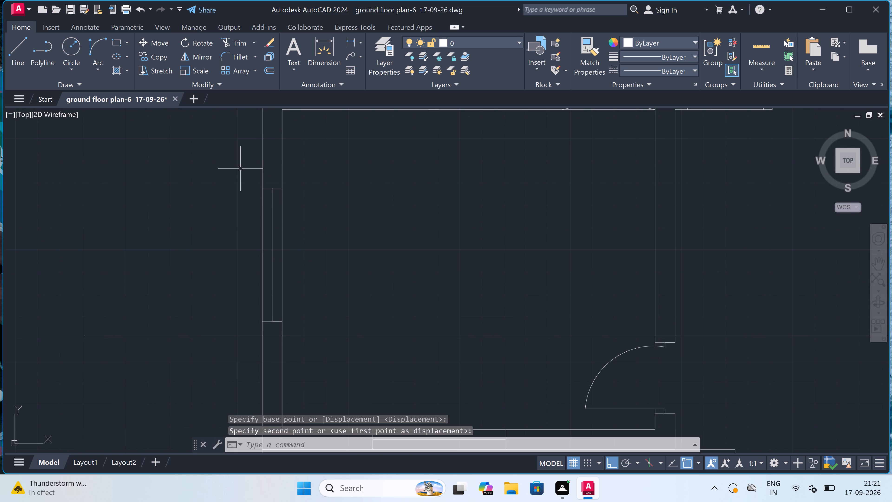
pyautogui.press('Escape')
# Draw four vertical construction lines through both faces of the two inner walls where section line A crosses them.
pyautogui.scroll(-3, 237, 166)
pyautogui.scroll(1, 237, 166)
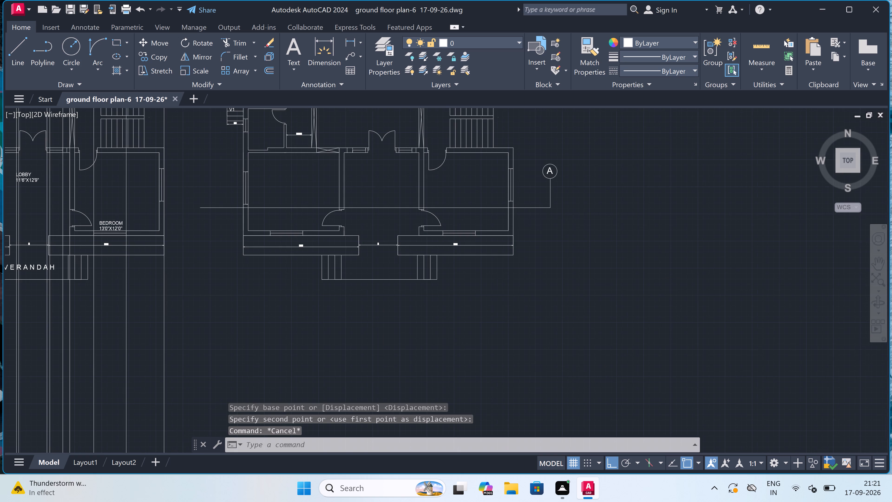
pyautogui.scroll(-5, 237, 166)
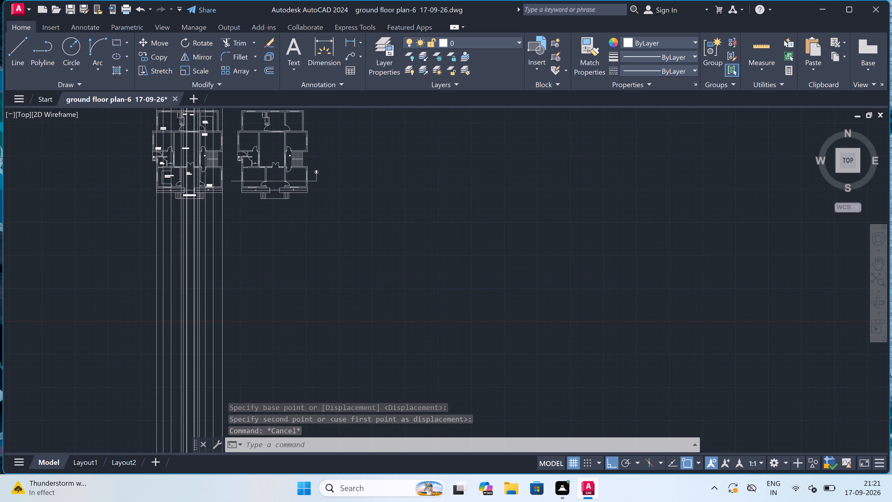
pyautogui.scroll(-2, 243, 174)
pyautogui.scroll(4, 236, 148)
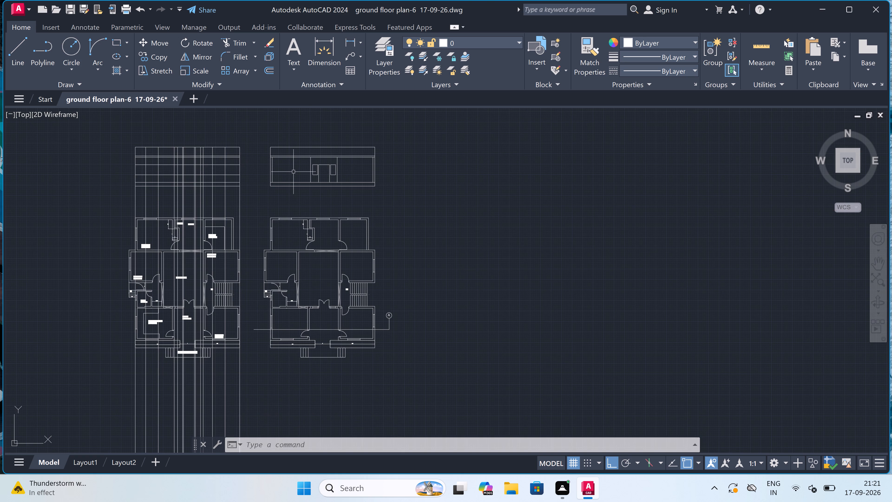
pyautogui.scroll(2, 303, 188)
pyautogui.scroll(-1, 303, 188)
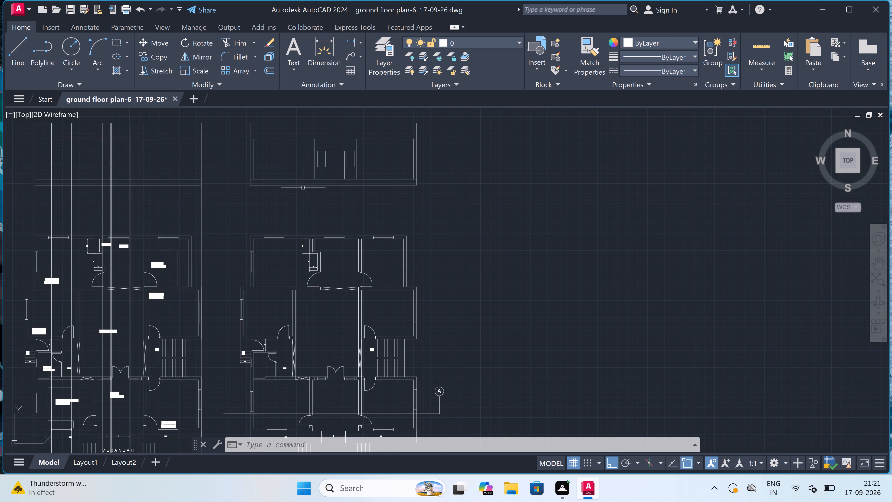
pyautogui.scroll(-2, 303, 188)
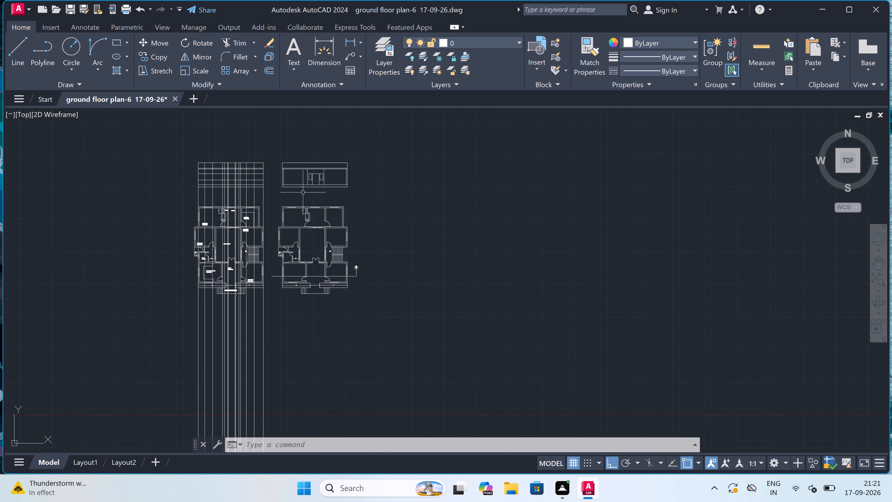
pyautogui.scroll(5, 309, 278)
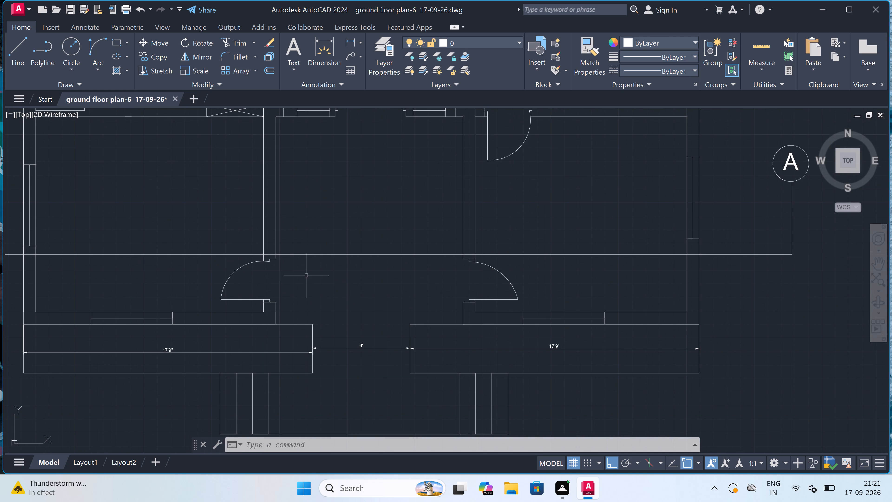
pyautogui.write('XL')
pyautogui.press('space')
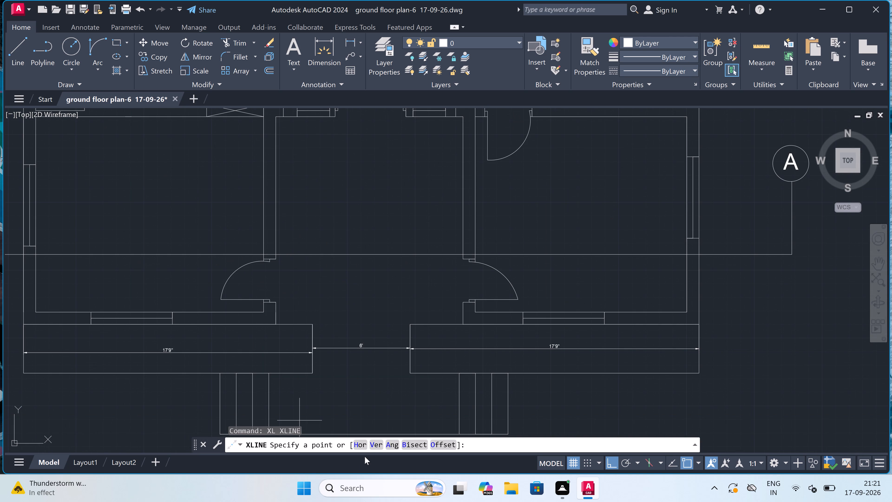
pyautogui.click(377, 446)
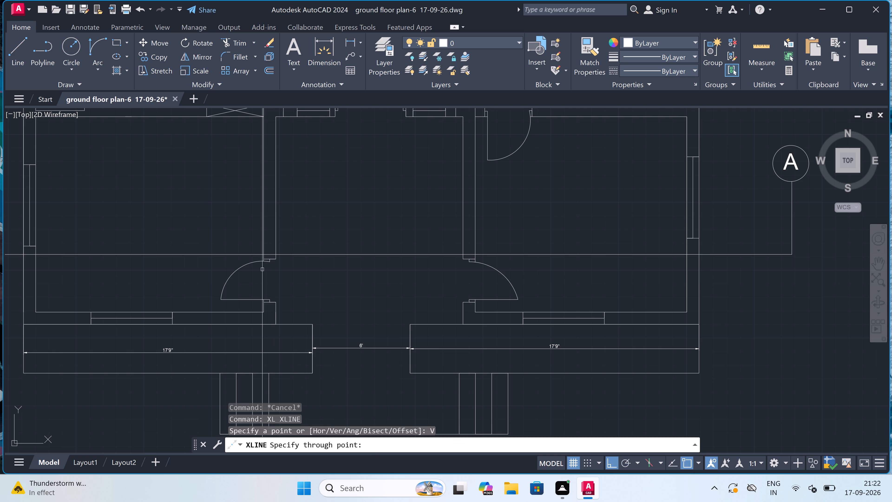
pyautogui.click(262, 253)
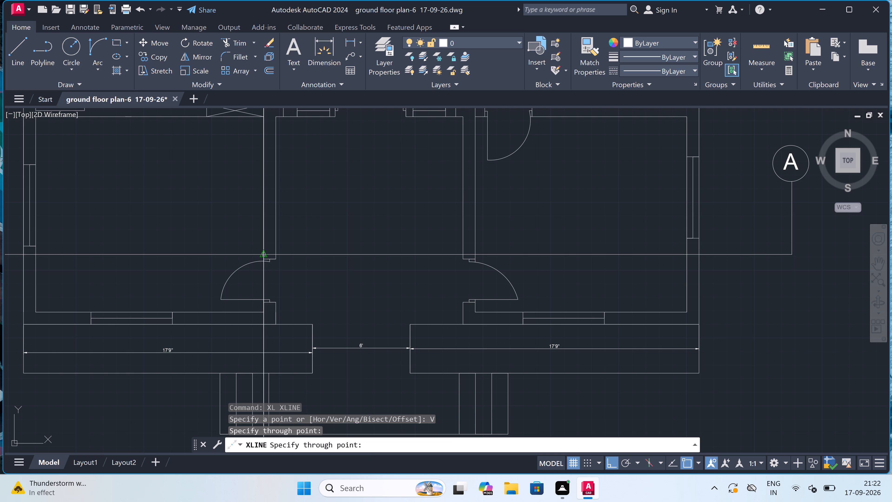
pyautogui.click(274, 253)
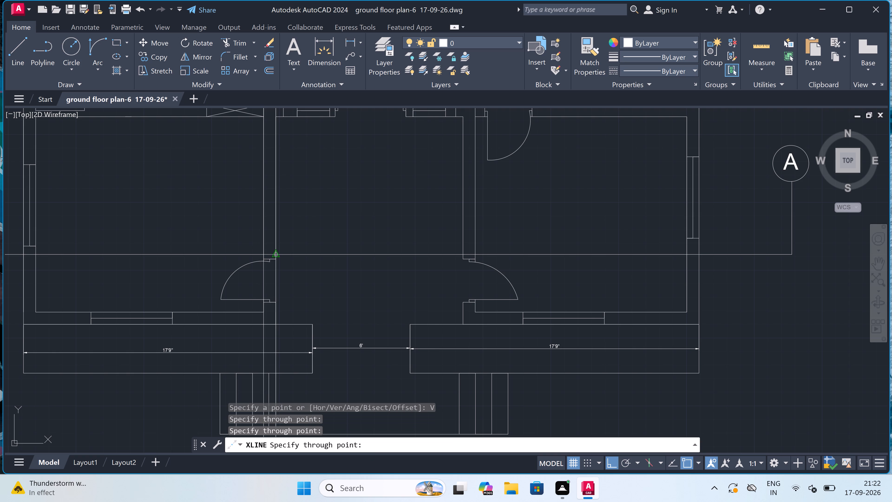
pyautogui.click(463, 254)
pyautogui.click(476, 254)
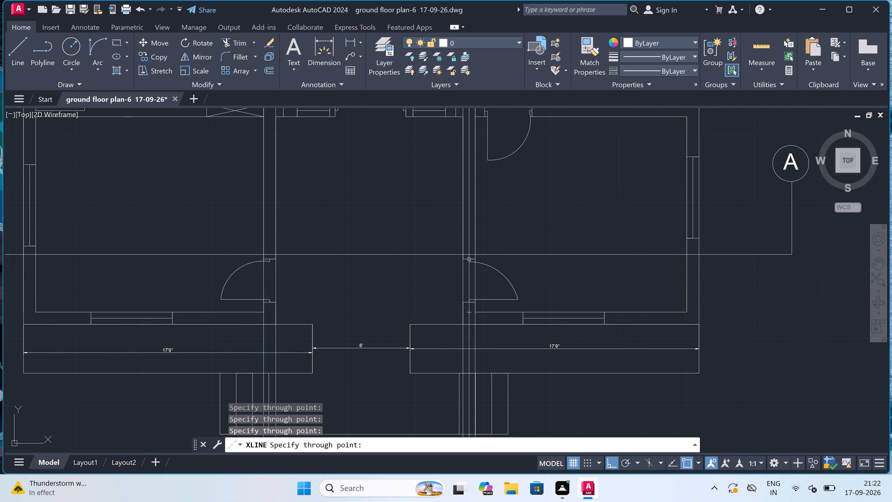
pyautogui.press('Escape')
# Erase the two old vertical wall lines flanking the door and window openings in the section.
pyautogui.scroll(-6, 414, 274)
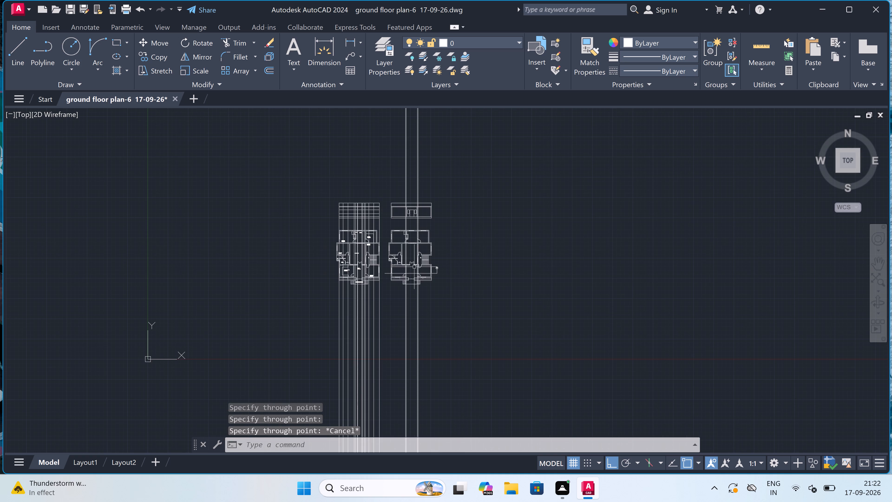
pyautogui.scroll(3, 405, 194)
pyautogui.scroll(2, 449, 271)
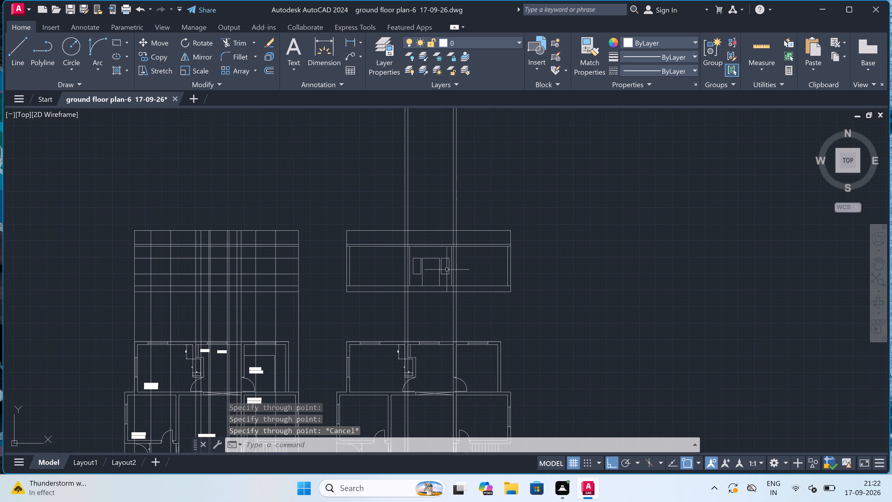
pyautogui.scroll(1, 449, 271)
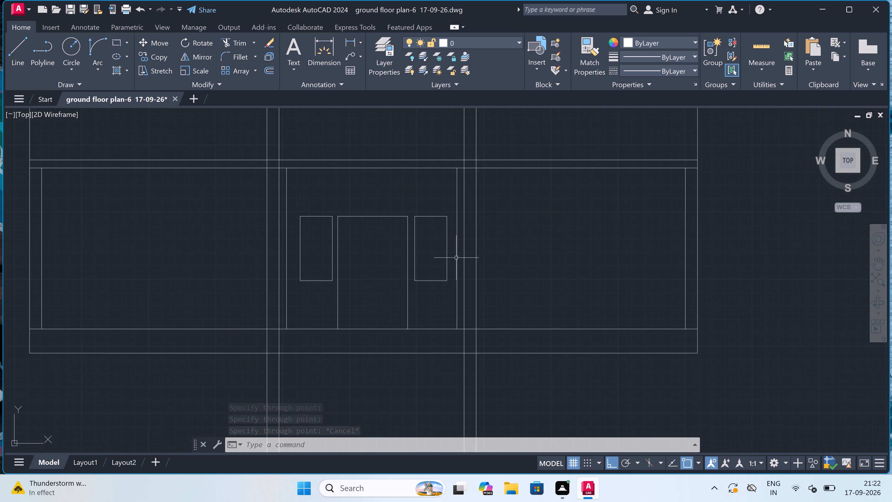
pyautogui.click(456, 257)
pyautogui.press('Delete')
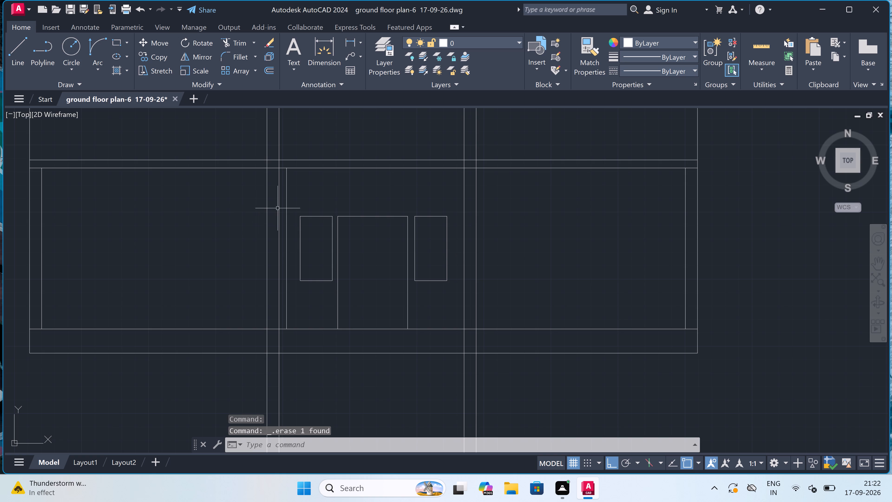
pyautogui.click(286, 205)
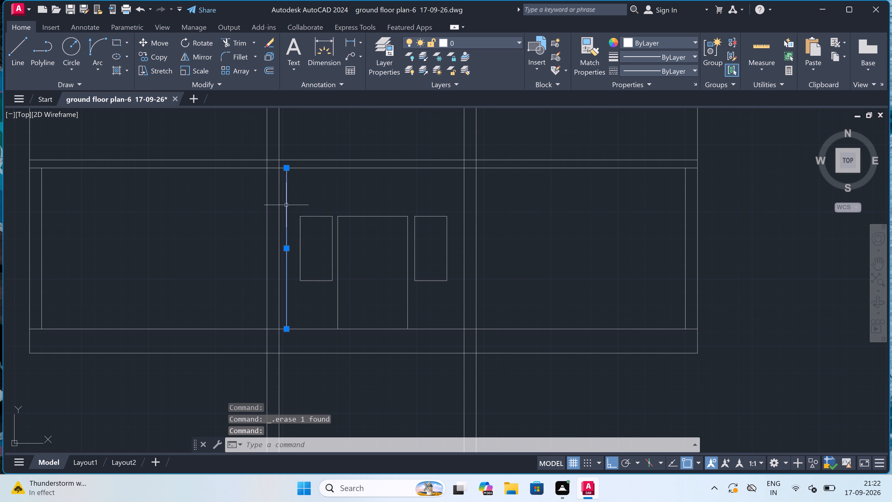
pyautogui.press('Delete')
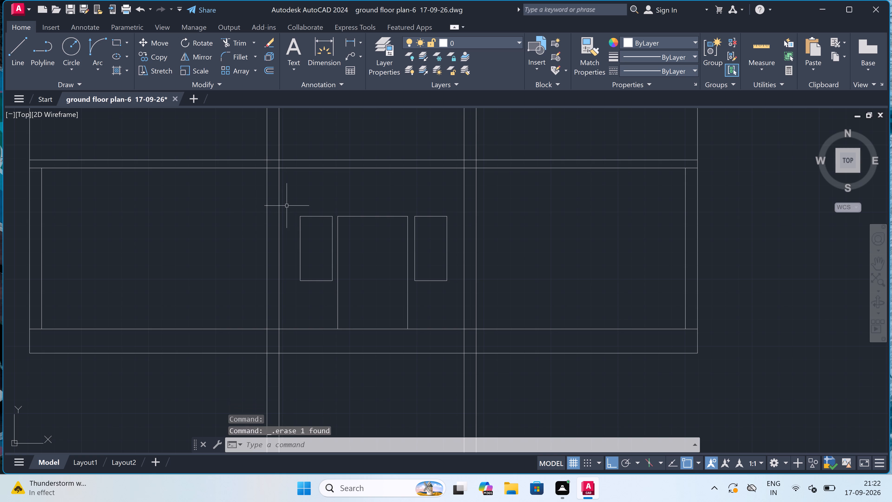
# Trim the four projected inner-wall lines out of the section's base band and slab band.
pyautogui.write('TR')
pyautogui.press('space')
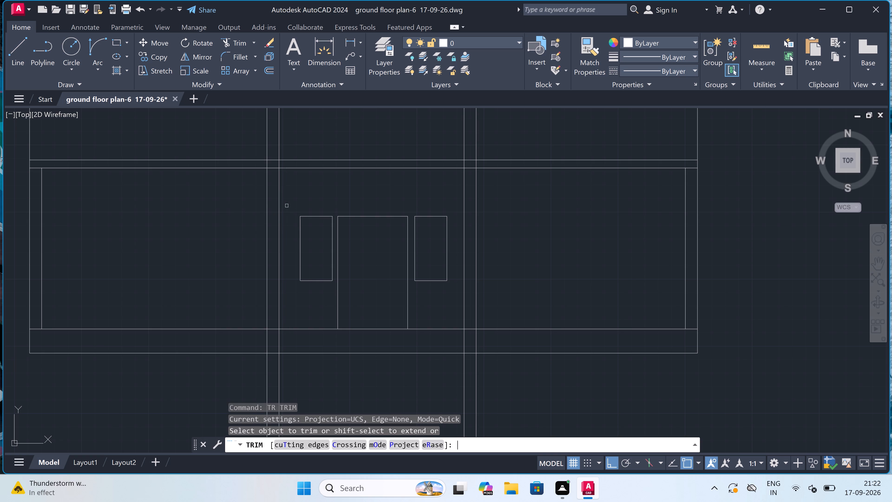
pyautogui.click(260, 342)
pyautogui.click(484, 342)
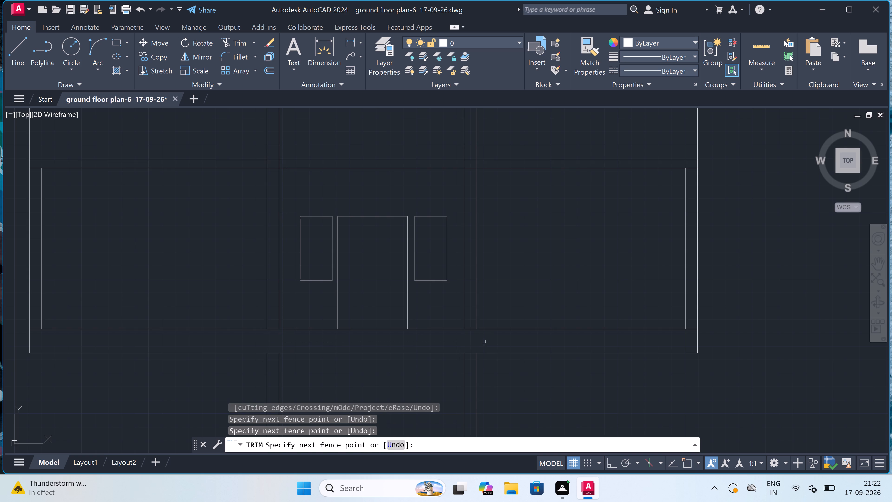
pyautogui.scroll(-1, 454, 234)
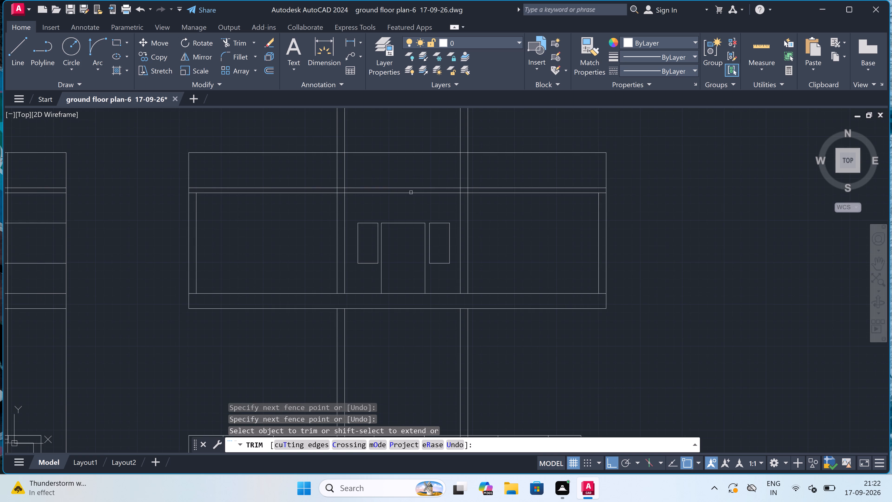
pyautogui.scroll(2, 389, 183)
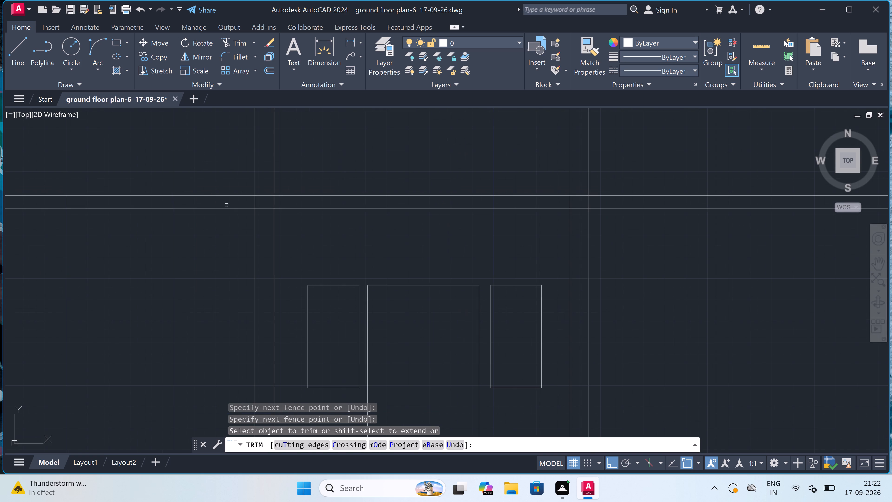
pyautogui.doubleClick(228, 204)
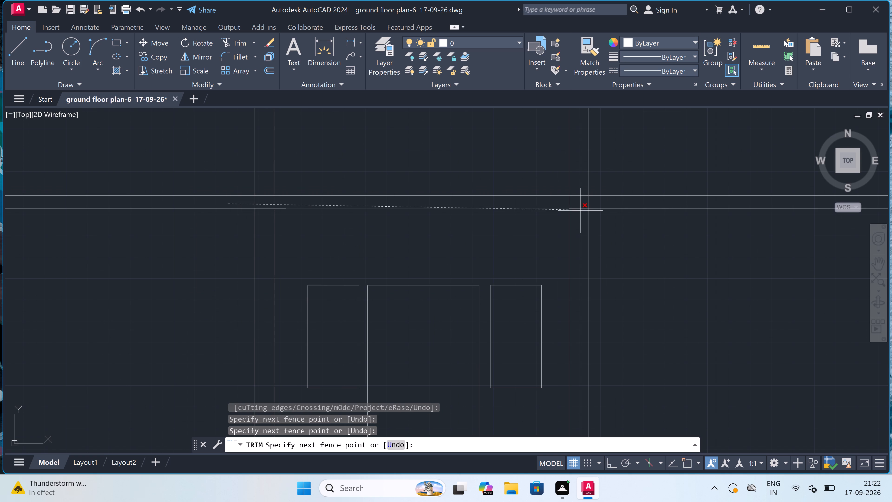
pyautogui.doubleClick(615, 204)
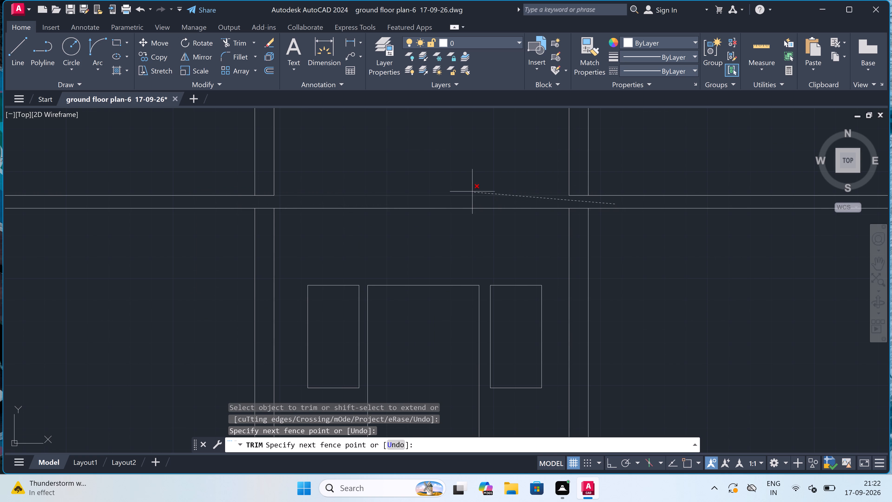
pyautogui.click(470, 200)
pyautogui.scroll(-3, 470, 200)
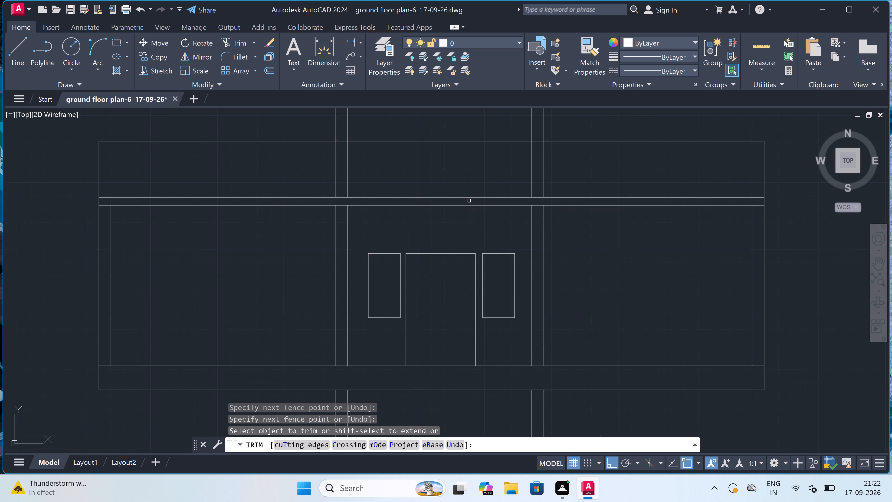
pyautogui.press('Escape')
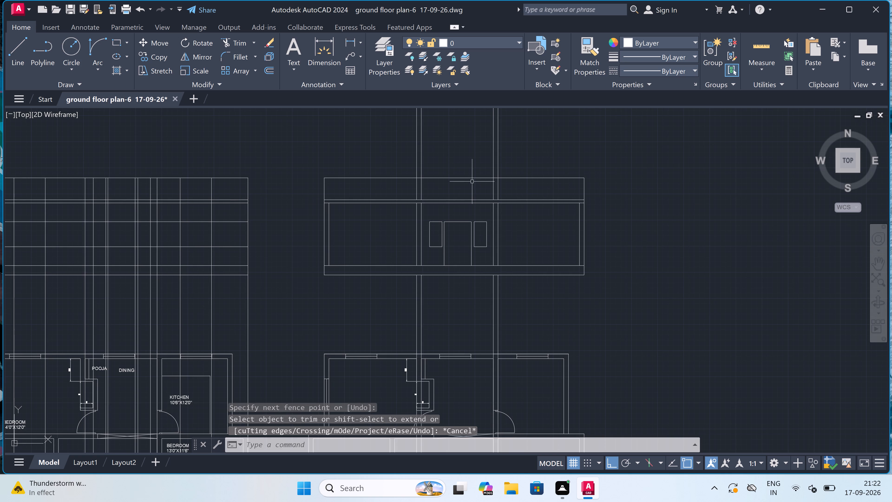
# Erase the four leftover projected inner-wall line pieces that stick up above section A.
pyautogui.click(530, 136)
pyautogui.moveTo(527, 139); pyautogui.dragTo(521, 142)
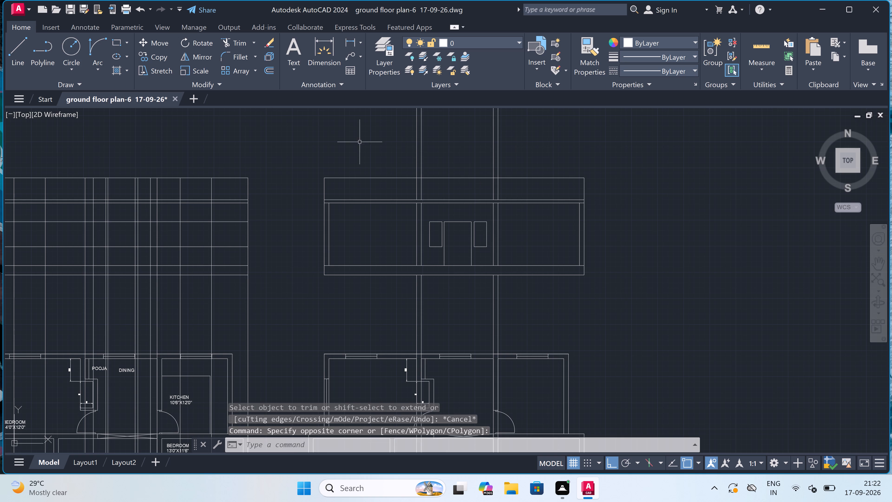
pyautogui.click(519, 131)
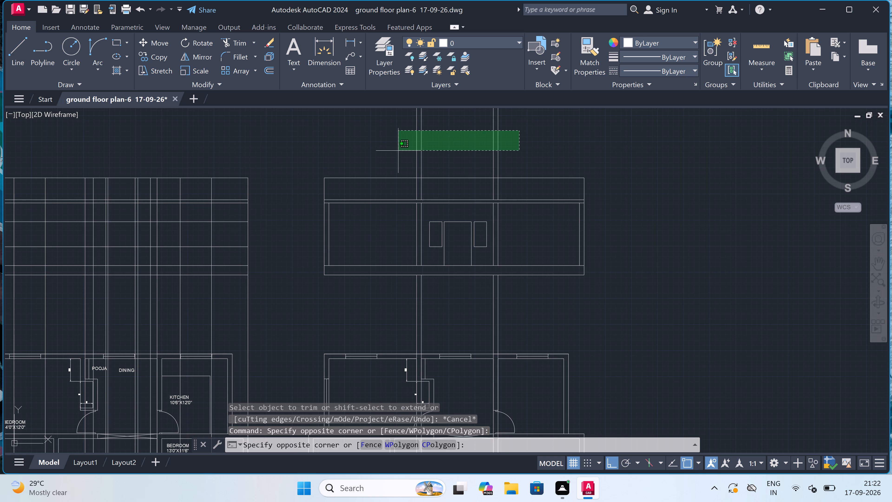
pyautogui.click(371, 149)
pyautogui.press('Delete')
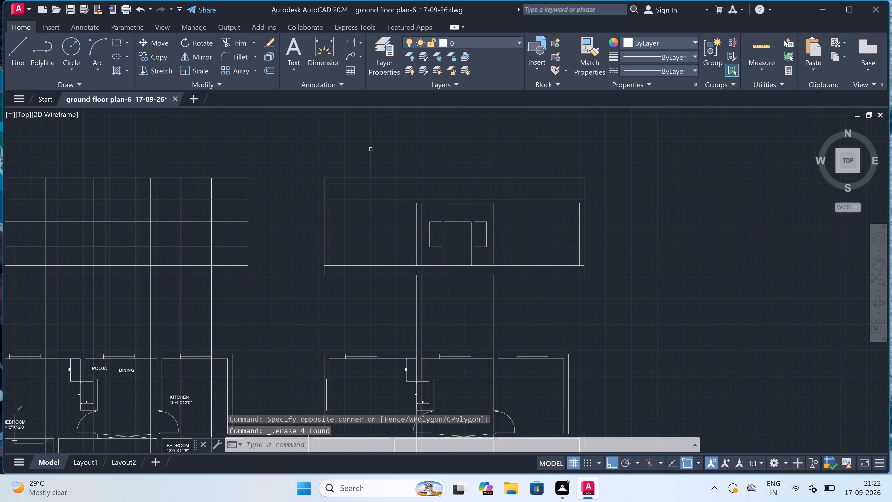
# Erase the four remaining projected inner-wall lines running below section A and through the plan beneath it.
pyautogui.scroll(-3, 371, 149)
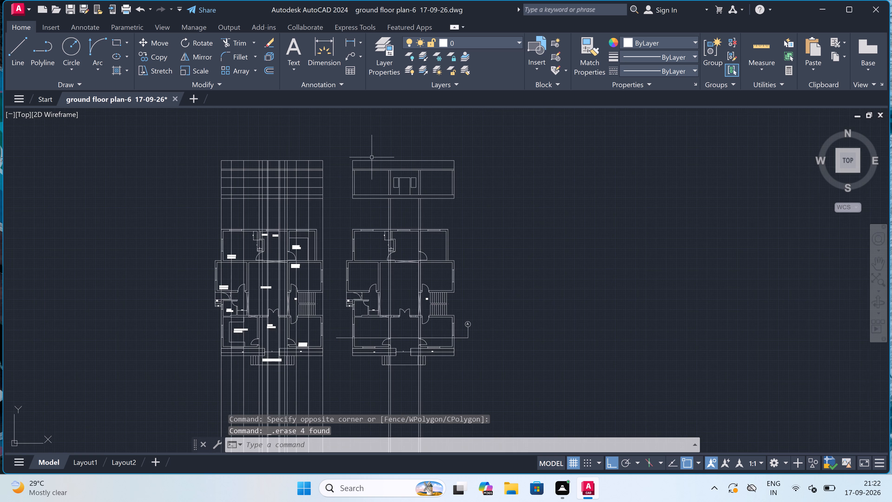
pyautogui.scroll(-1, 372, 157)
pyautogui.scroll(2, 371, 261)
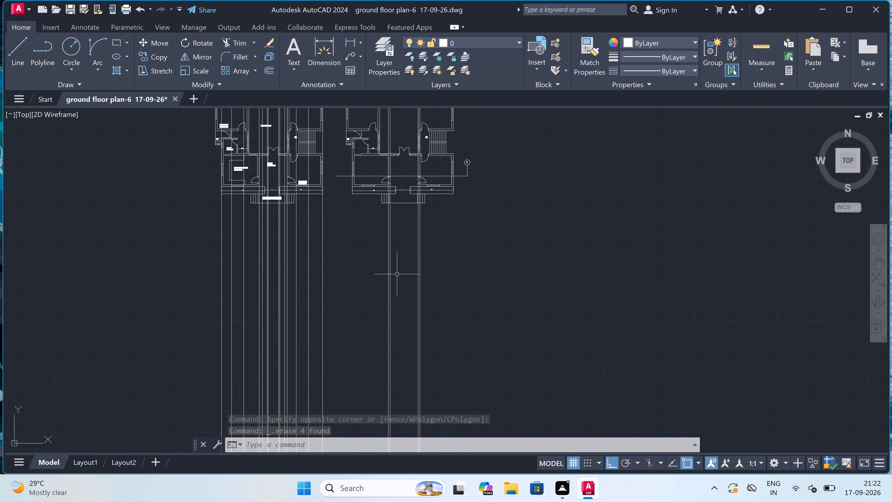
pyautogui.moveTo(444, 260); pyautogui.dragTo(440, 262)
pyautogui.click(361, 281)
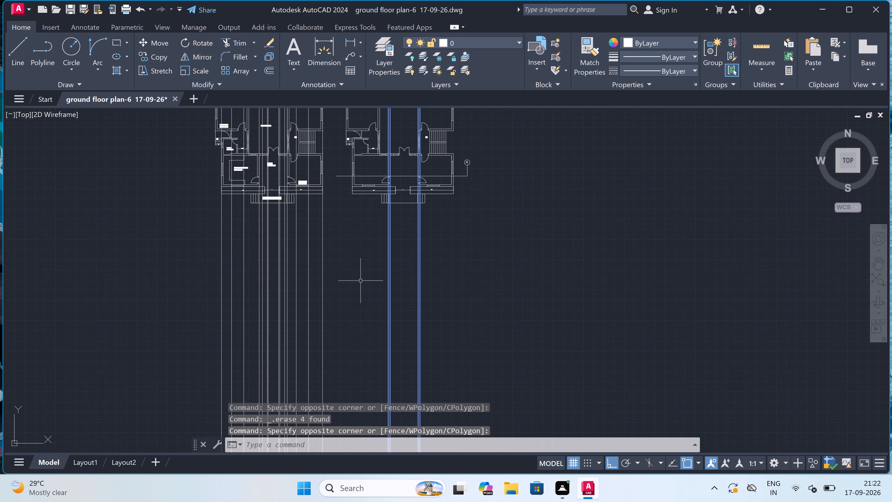
pyautogui.press('Delete')
# Trim all inner vertical projection lines out of the front elevation's top band, between the outer edges.
pyautogui.scroll(-2, 360, 281)
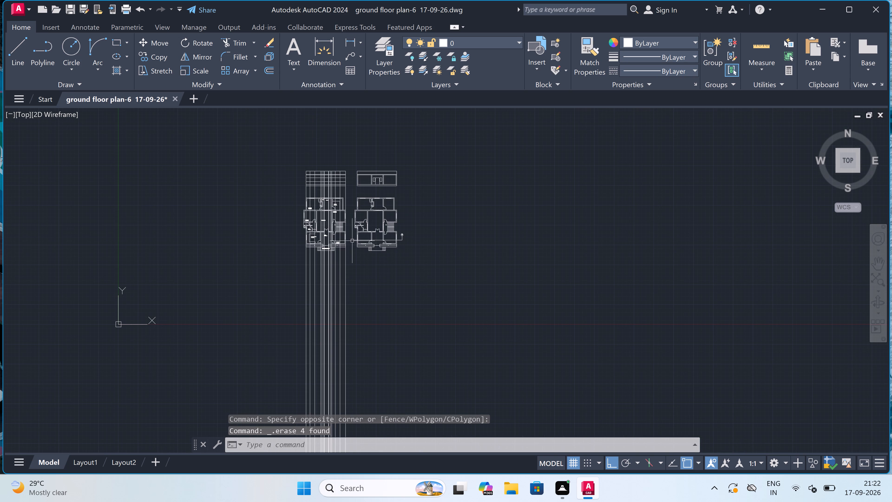
pyautogui.scroll(2, 352, 192)
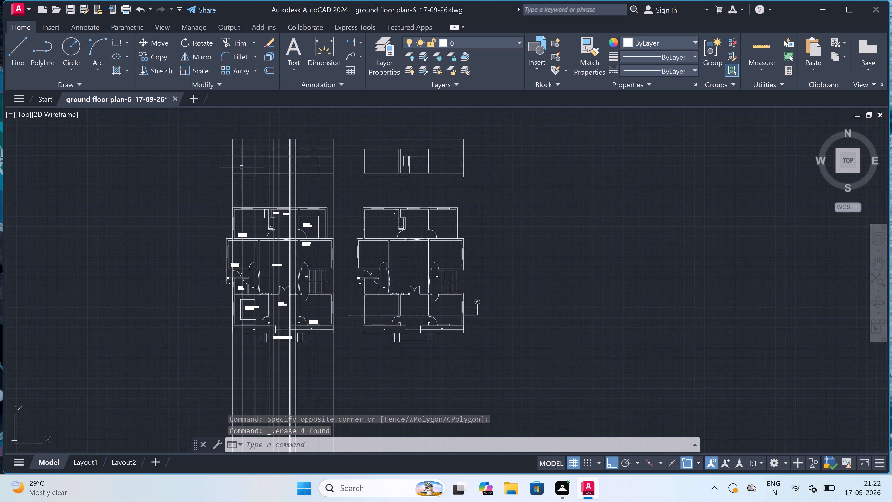
pyautogui.scroll(3, 186, 157)
pyautogui.scroll(-3, 187, 156)
pyautogui.scroll(4, 214, 132)
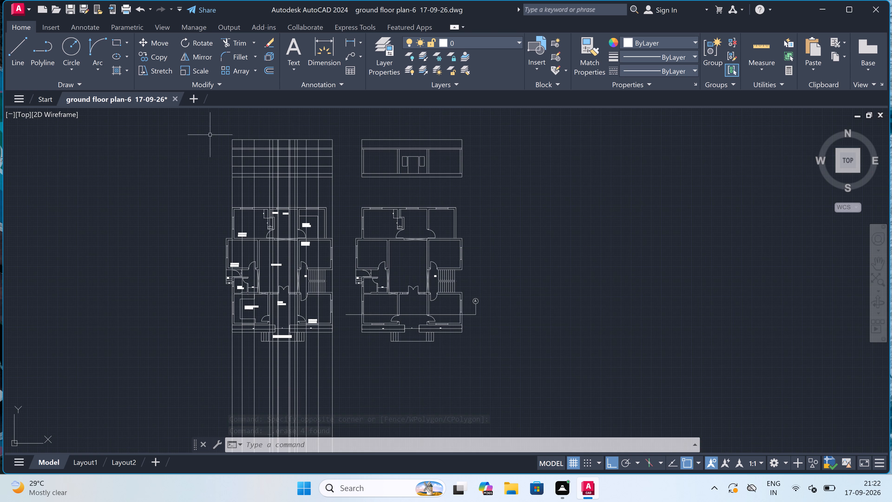
pyautogui.scroll(-1, 215, 132)
pyautogui.write('TR')
pyautogui.press('space')
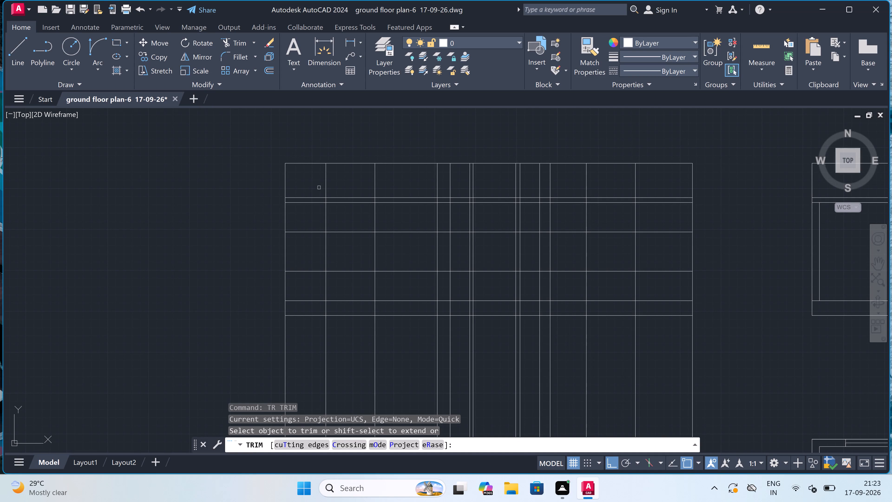
pyautogui.click(315, 180)
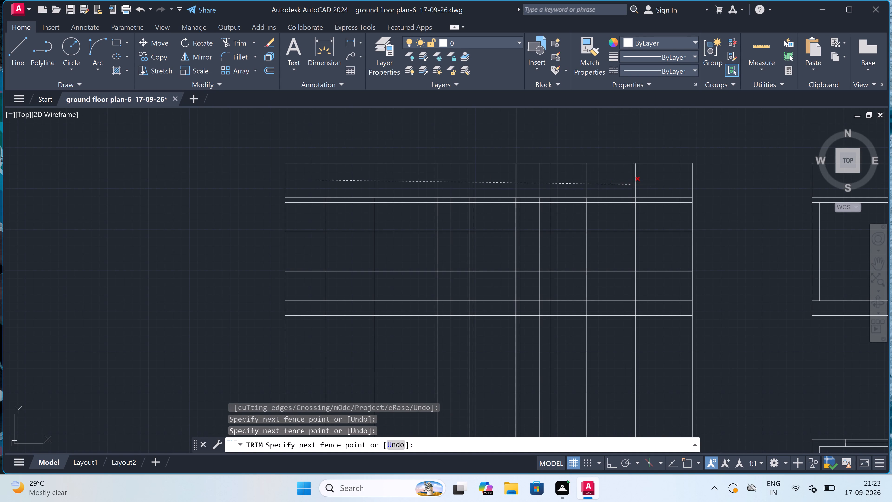
pyautogui.click(642, 183)
# Trim the inner vertical projection lines out of the front elevation's thin slab band.
pyautogui.scroll(1, 643, 183)
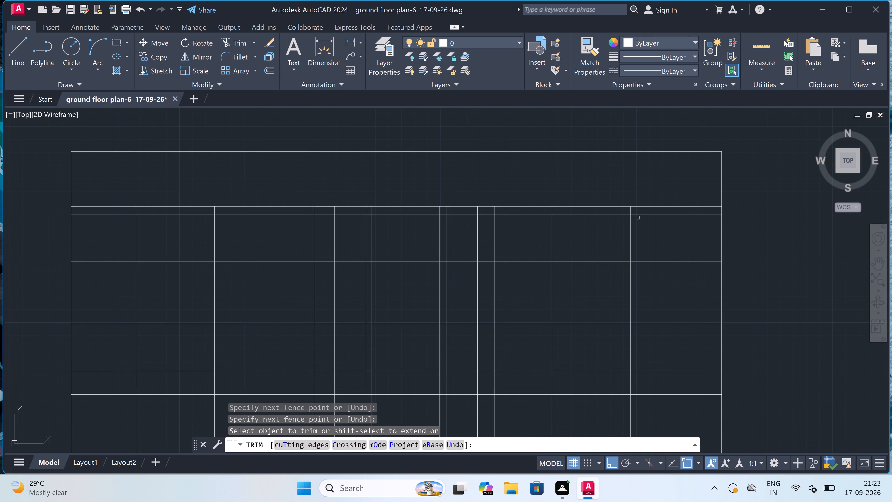
pyautogui.scroll(2, 636, 209)
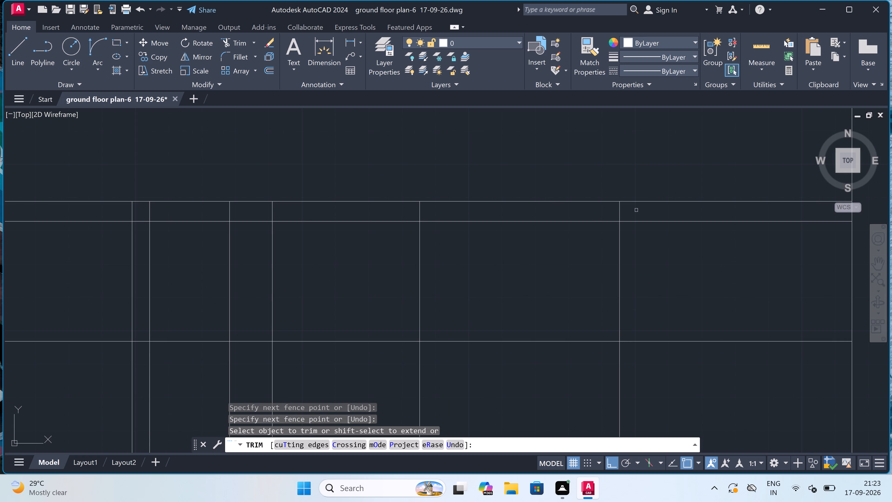
pyautogui.click(636, 210)
pyautogui.scroll(-2, 590, 215)
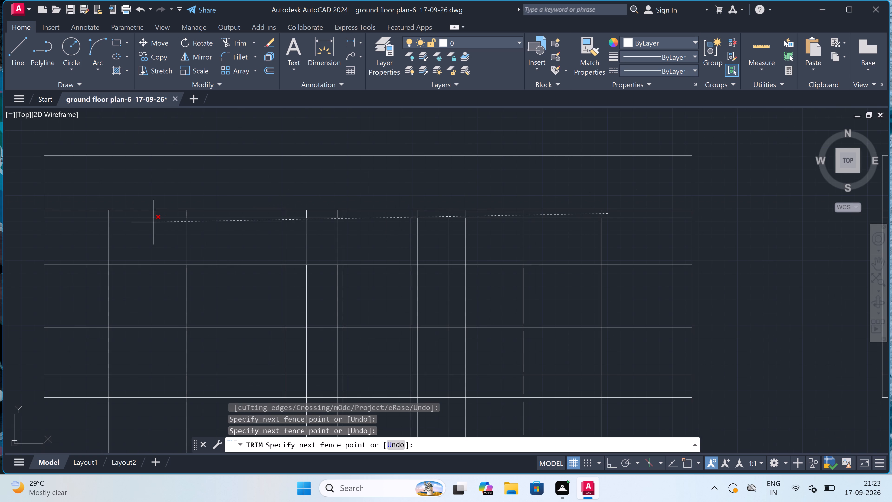
pyautogui.scroll(6, 93, 214)
pyautogui.click(93, 214)
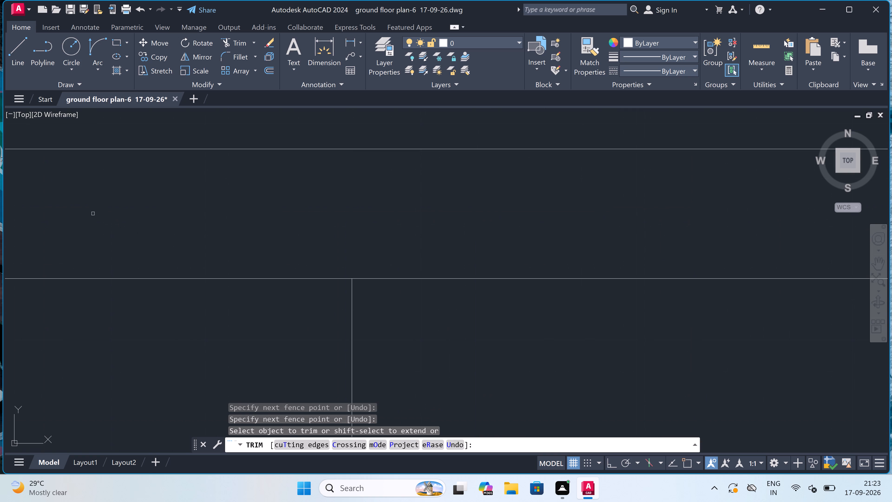
# Trim the central door's side lines above lintel level and the sill line across the door opening in the front elevation.
pyautogui.scroll(-3, 101, 214)
pyautogui.scroll(-7, 126, 219)
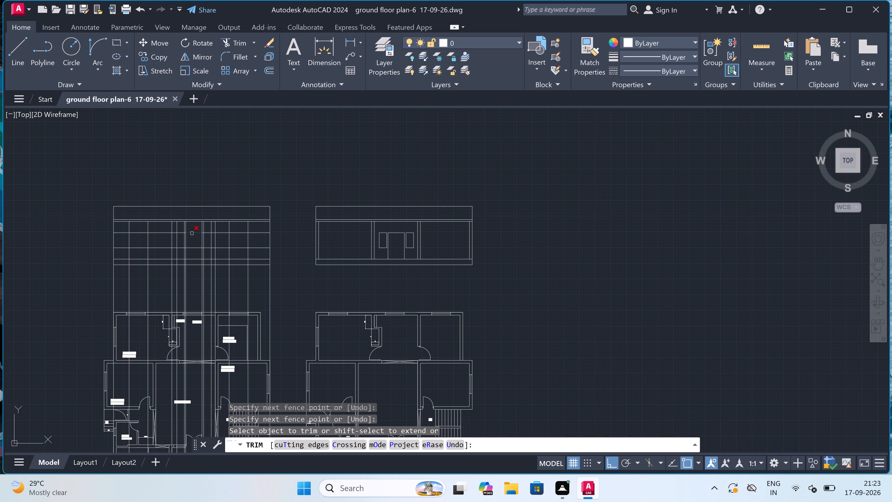
pyautogui.scroll(4, 185, 227)
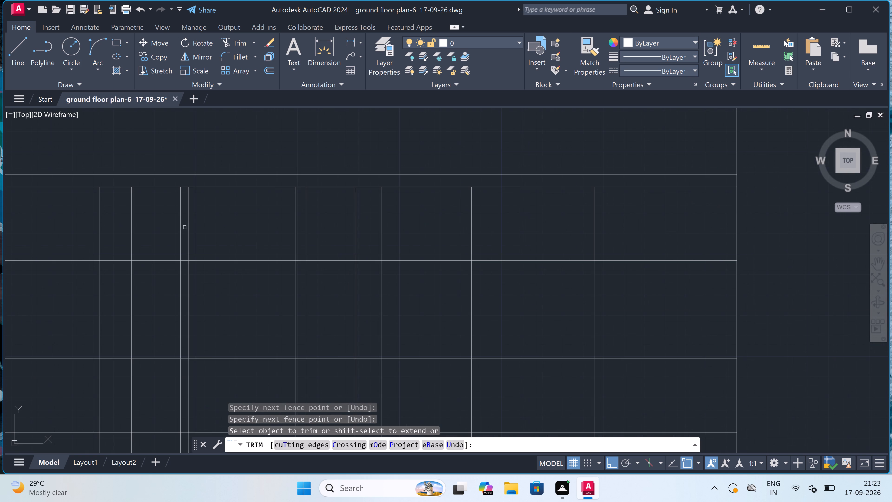
pyautogui.click(185, 227)
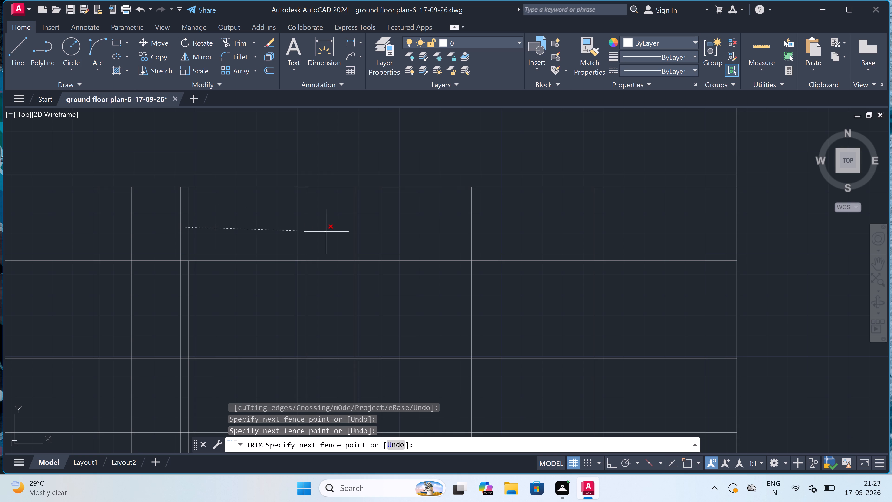
pyautogui.click(298, 229)
pyautogui.scroll(-4, 284, 244)
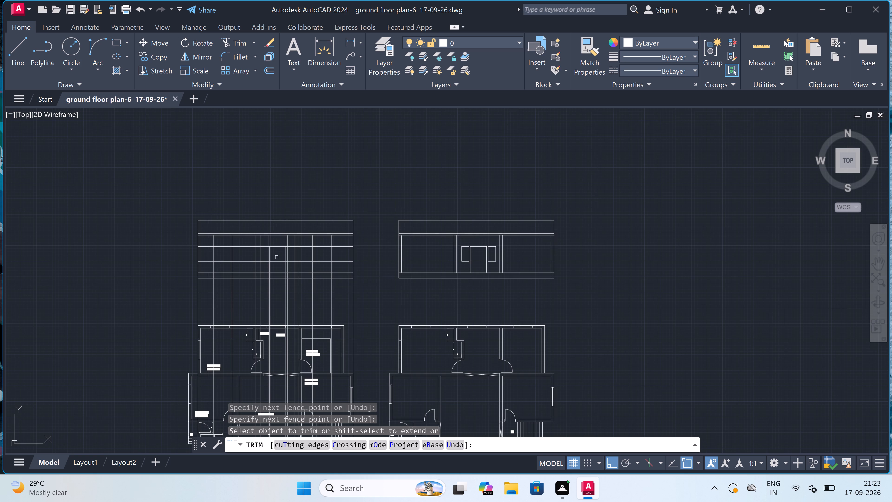
pyautogui.click(275, 260)
pyautogui.scroll(-2, 275, 260)
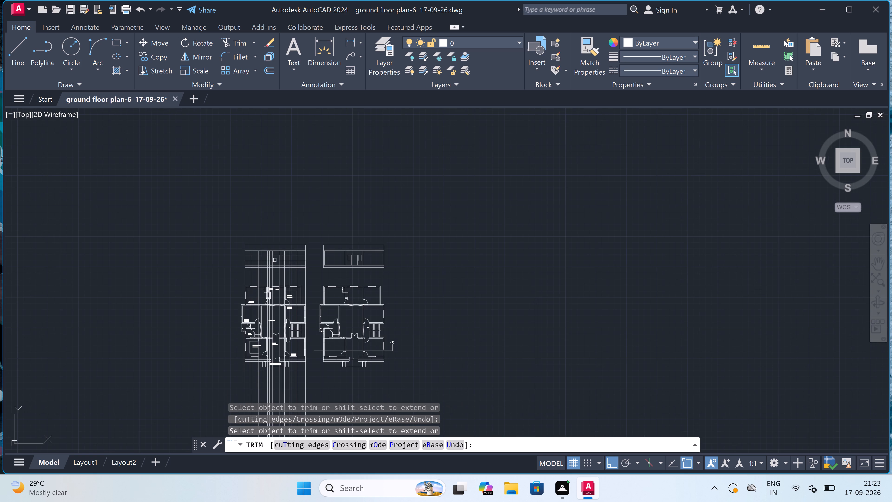
# Trim the side lines of the two windows flanking the door between sill level and the base band.
pyautogui.scroll(3, 275, 260)
pyautogui.scroll(-2, 258, 256)
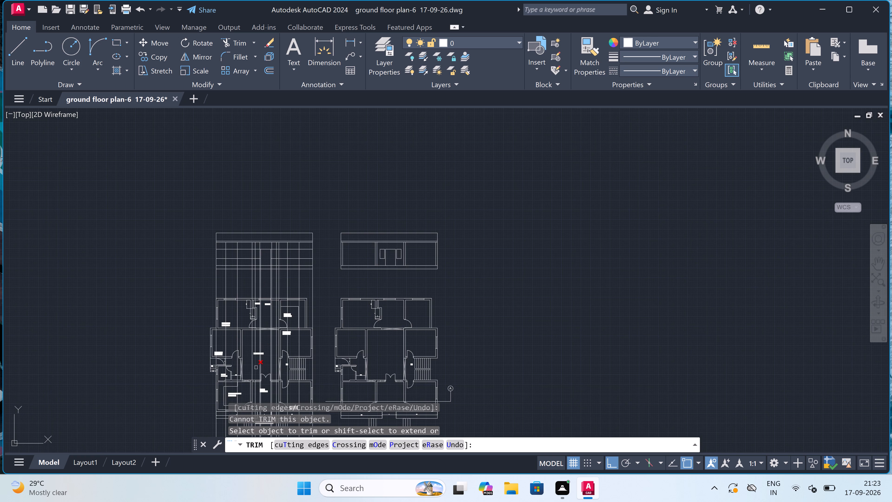
pyautogui.scroll(3, 256, 384)
pyautogui.scroll(-2, 256, 384)
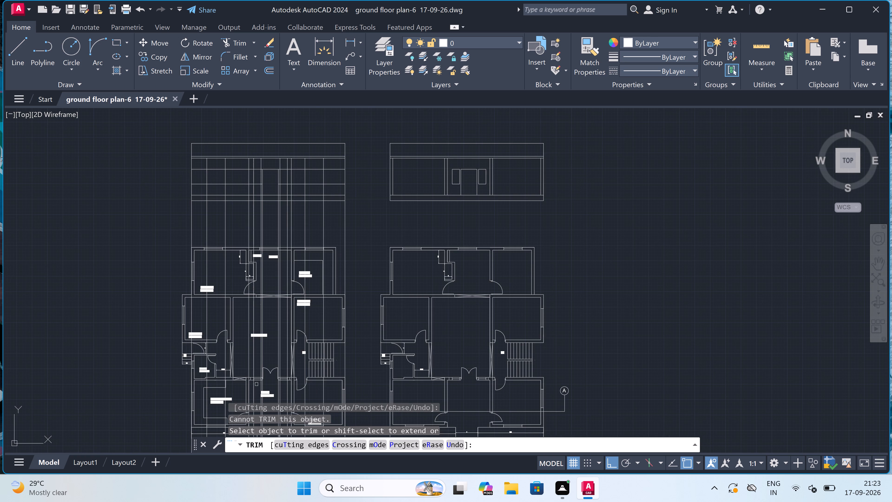
pyautogui.scroll(3, 253, 170)
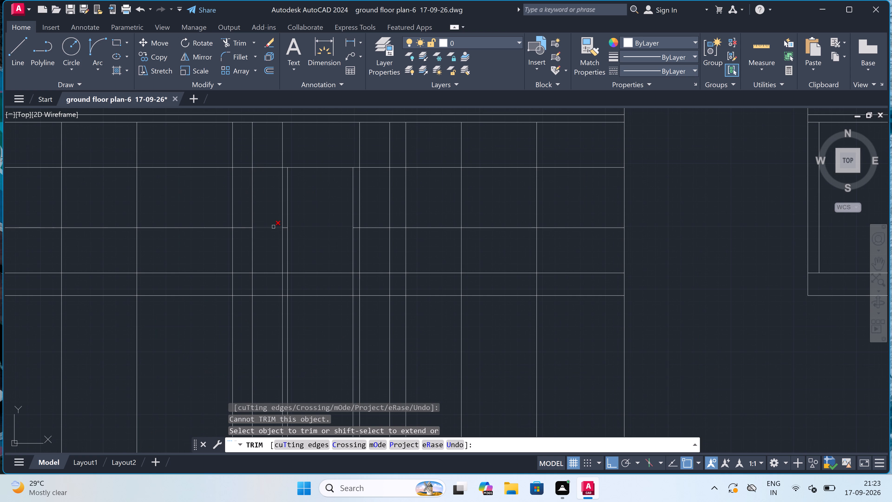
pyautogui.scroll(2, 281, 257)
pyautogui.click(284, 254)
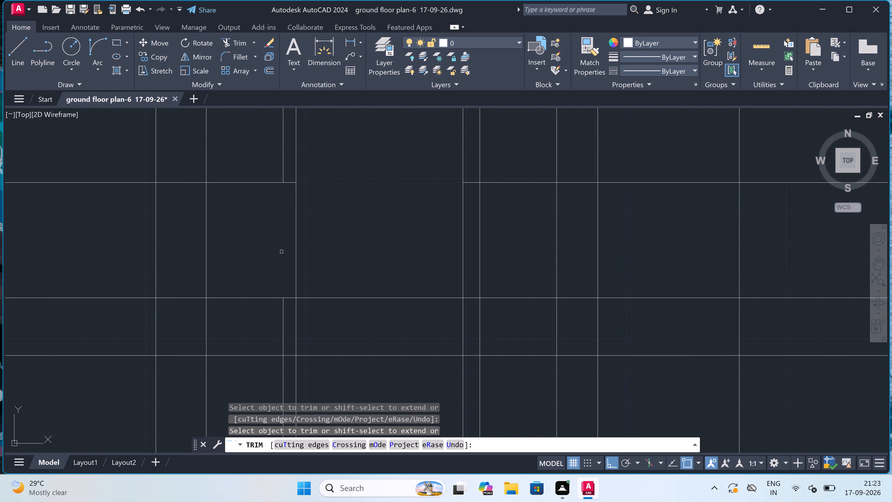
pyautogui.click(190, 236)
pyautogui.click(230, 243)
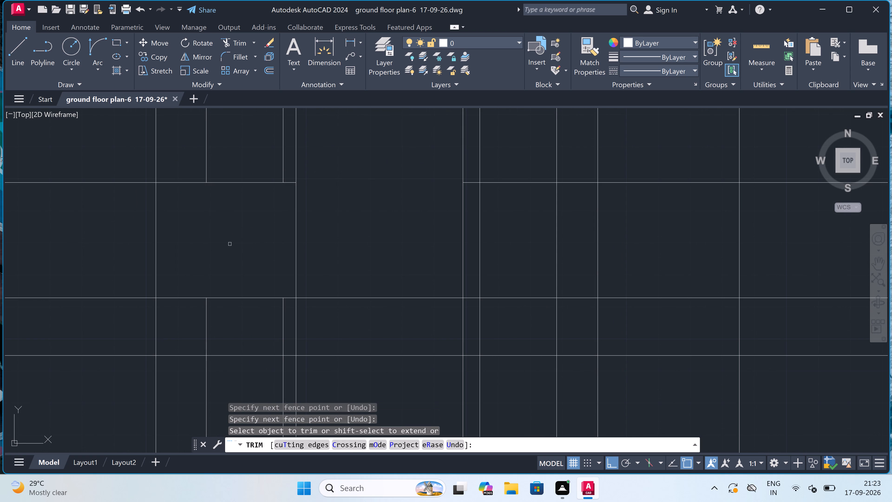
pyautogui.scroll(-3, 230, 244)
pyautogui.scroll(4, 291, 241)
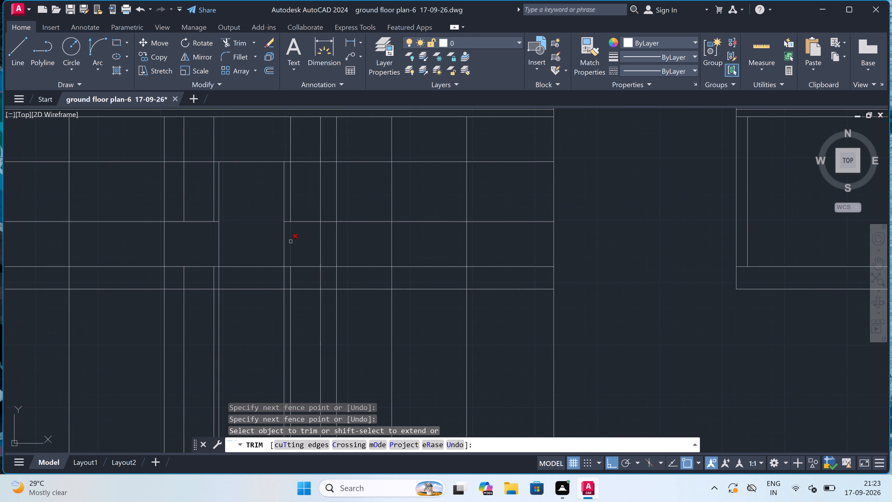
pyautogui.click(288, 240)
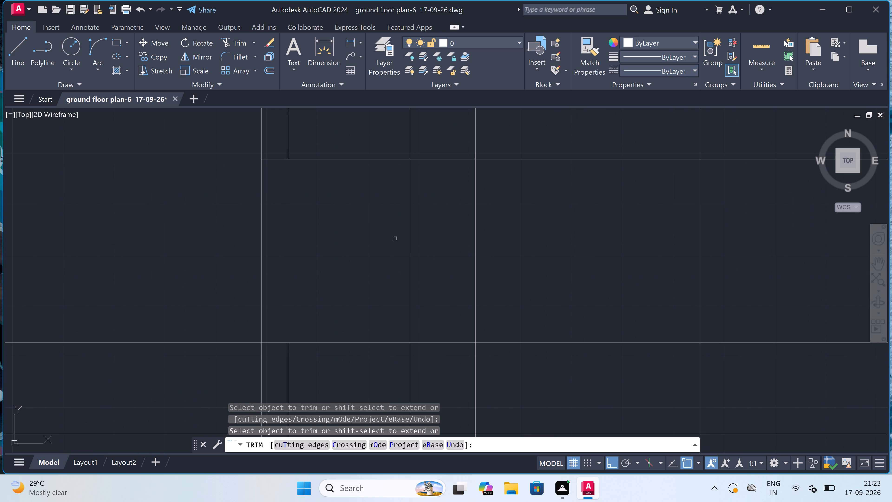
pyautogui.click(410, 237)
# Trim the flanking windows' side lines above the lintel, plus the lintel and sill lines between each window and its adjoining wall line.
pyautogui.scroll(-3, 410, 237)
pyautogui.click(415, 220)
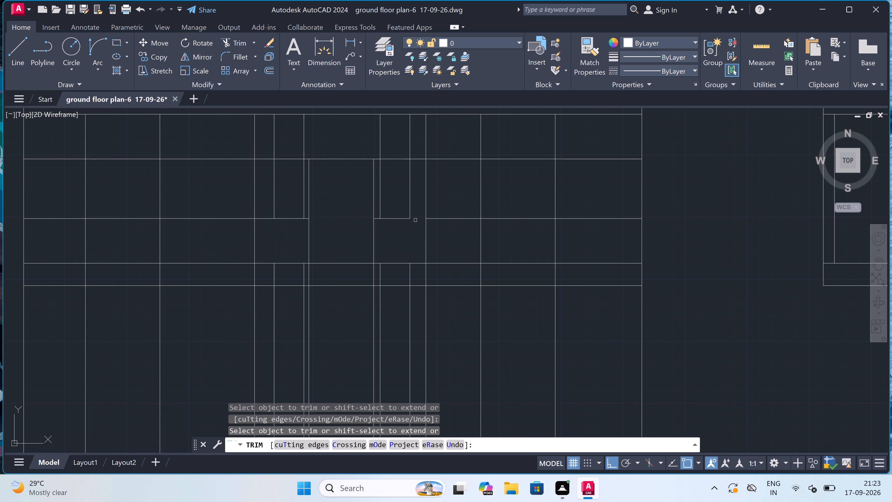
pyautogui.click(420, 159)
pyautogui.click(414, 145)
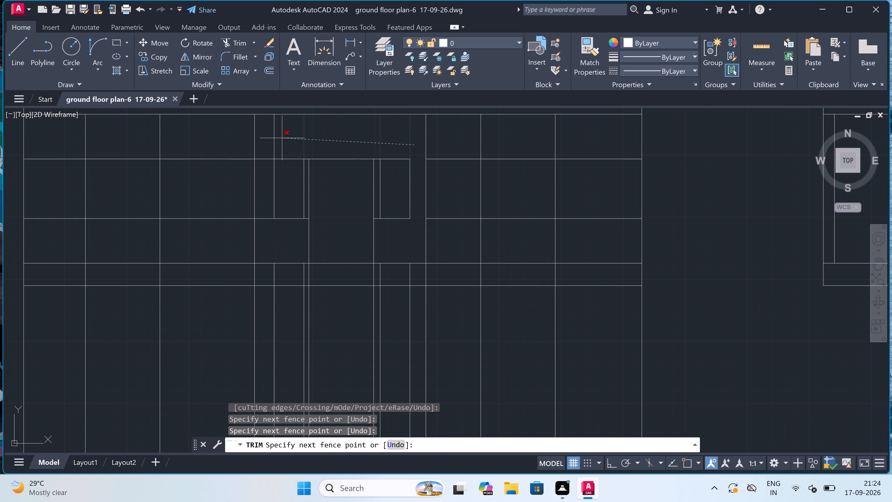
pyautogui.click(271, 140)
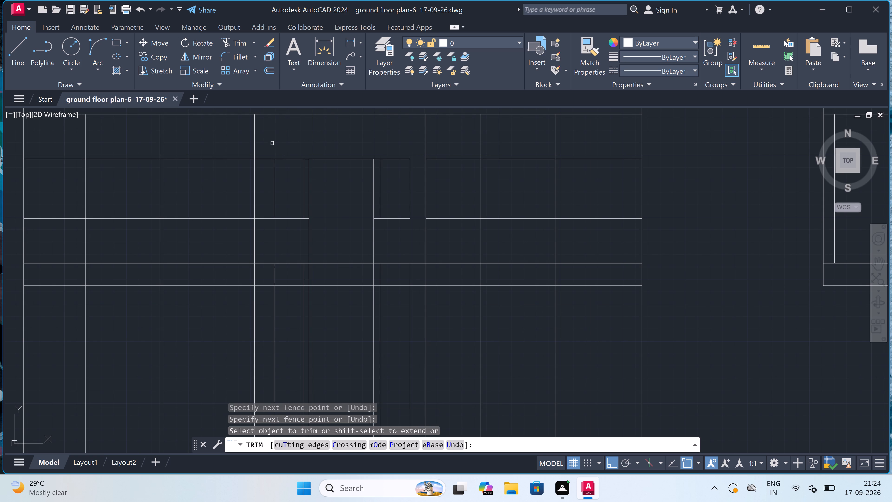
pyautogui.click(272, 143)
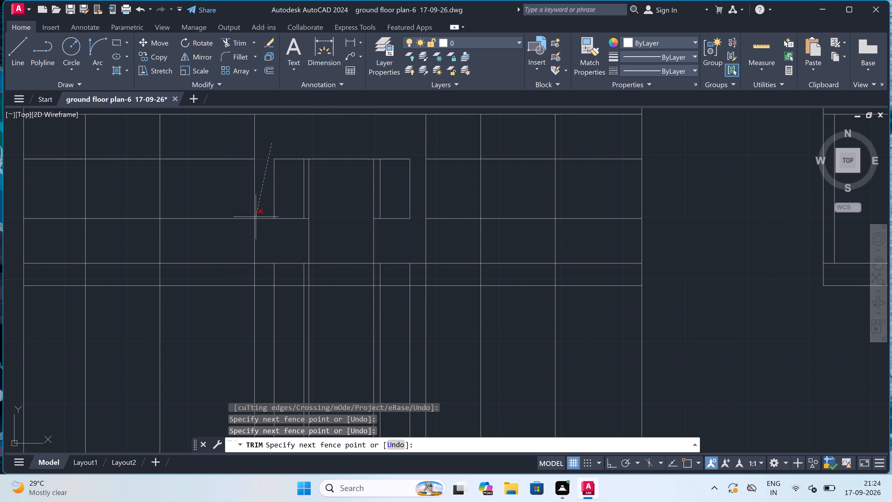
pyautogui.click(262, 224)
pyautogui.scroll(1, 296, 179)
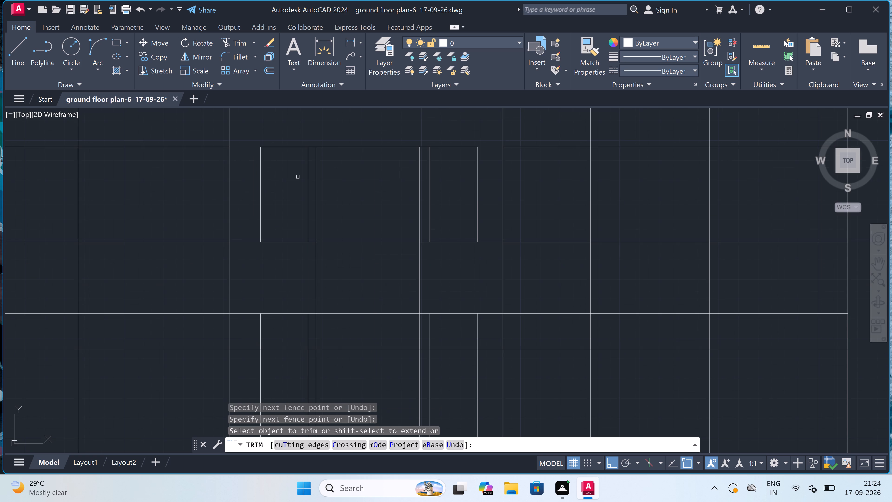
# Trim the lintel and sill line pieces between the central door and both flanking windows in the front elevation.
pyautogui.scroll(2, 314, 147)
pyautogui.doubleClick(309, 137)
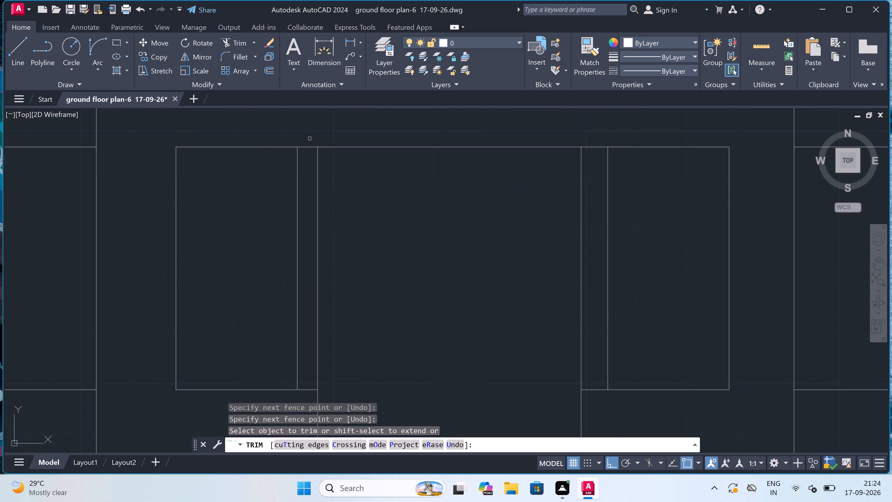
pyautogui.scroll(-2, 308, 163)
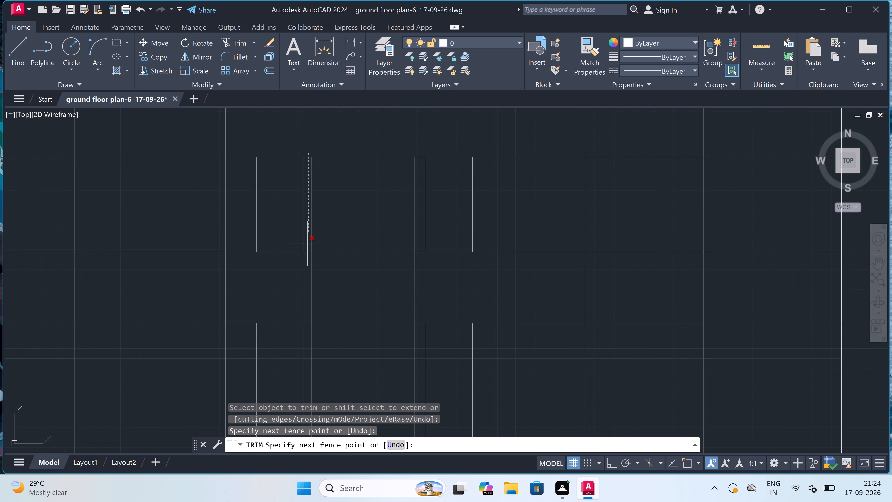
pyautogui.scroll(1, 305, 271)
pyautogui.click(305, 271)
pyautogui.scroll(-2, 305, 271)
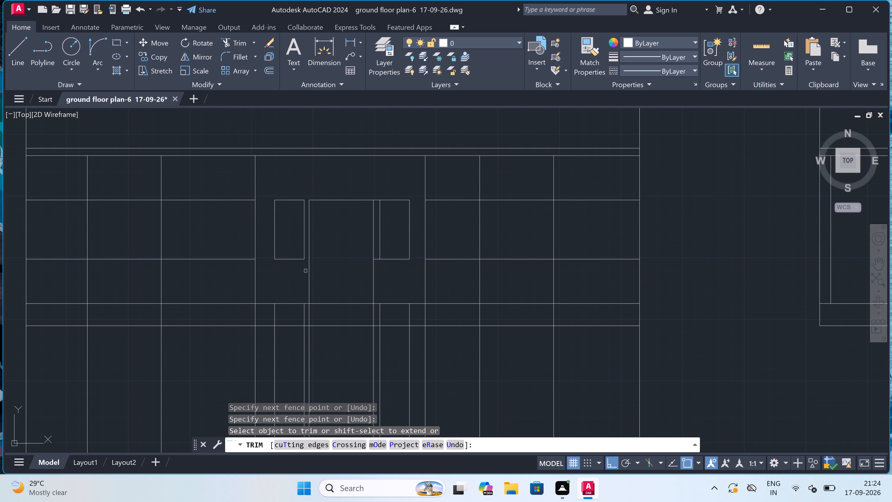
pyautogui.scroll(-3, 333, 271)
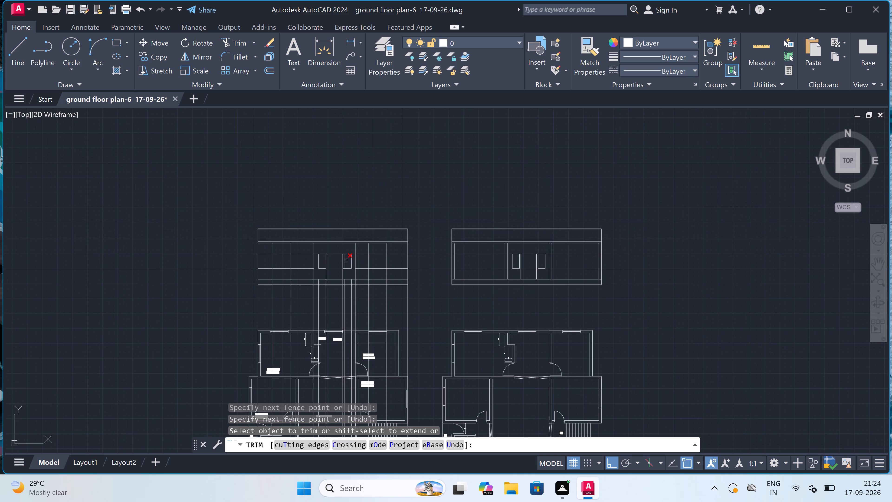
pyautogui.scroll(4, 345, 261)
pyautogui.scroll(2, 323, 252)
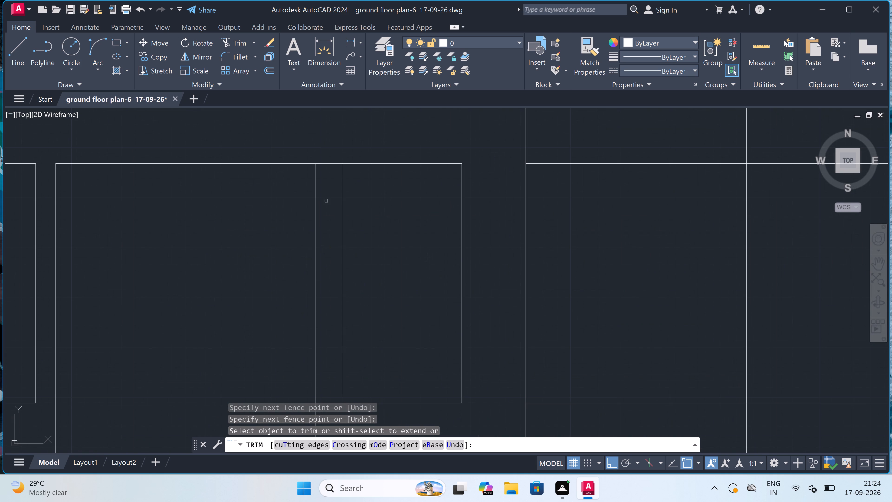
pyautogui.scroll(-1, 324, 188)
pyautogui.click(325, 161)
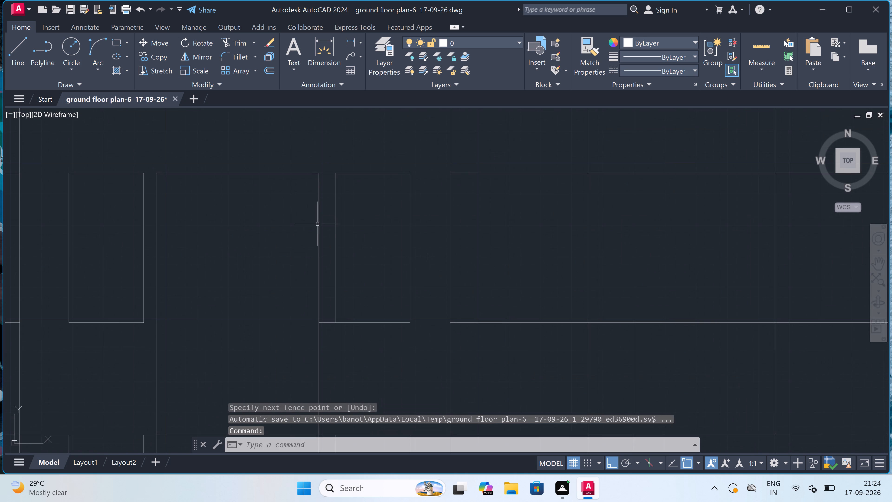
pyautogui.press('space')
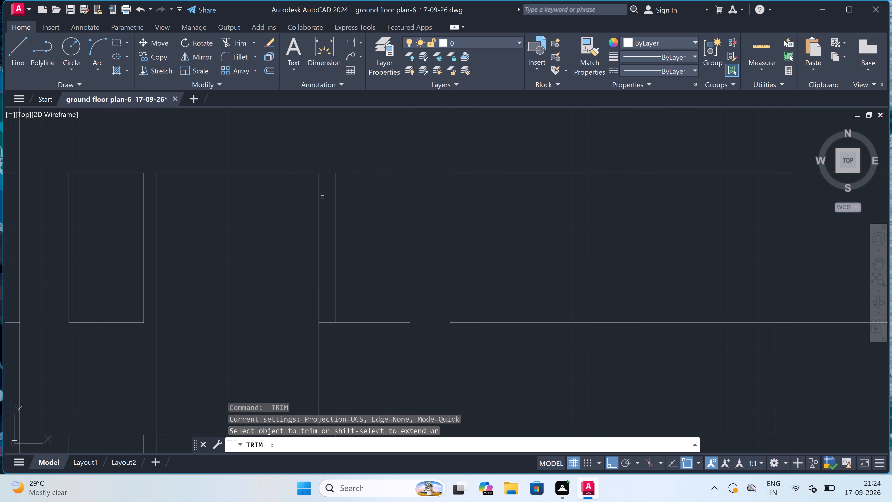
pyautogui.click(326, 163)
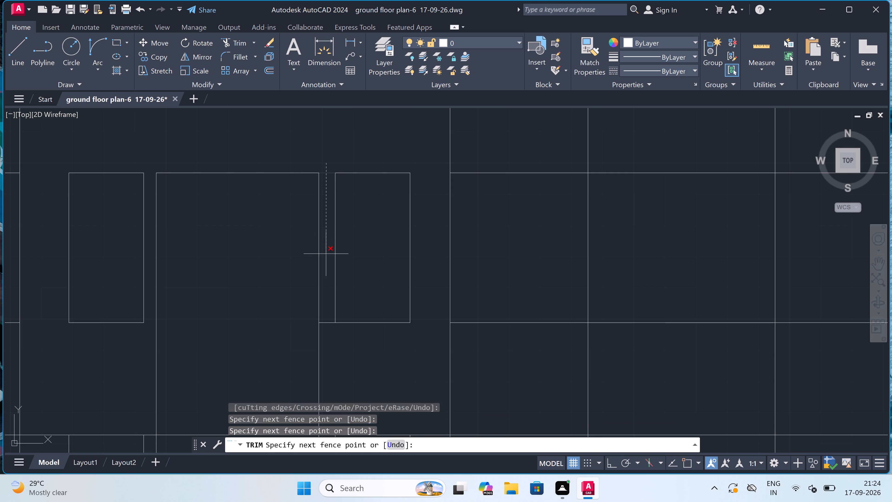
pyautogui.click(328, 338)
pyautogui.scroll(-2, 328, 281)
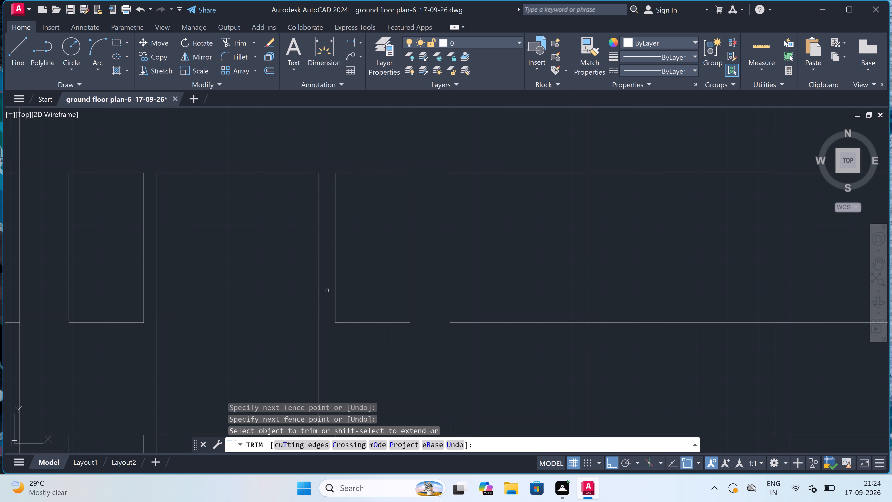
# Trim the kitchen-side vertical lines above lintel level, plus the lintel and sill lines on both sides of the kitchen window.
pyautogui.scroll(-7, 329, 278)
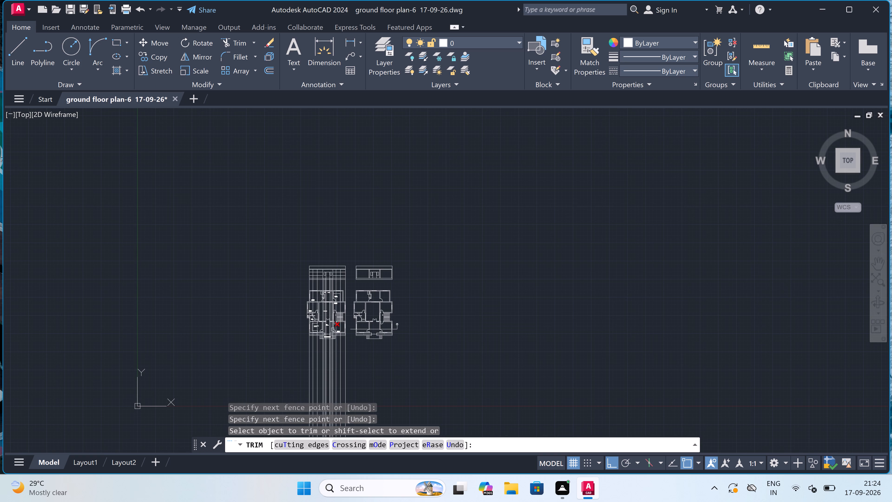
pyautogui.scroll(5, 333, 346)
pyautogui.scroll(-2, 332, 343)
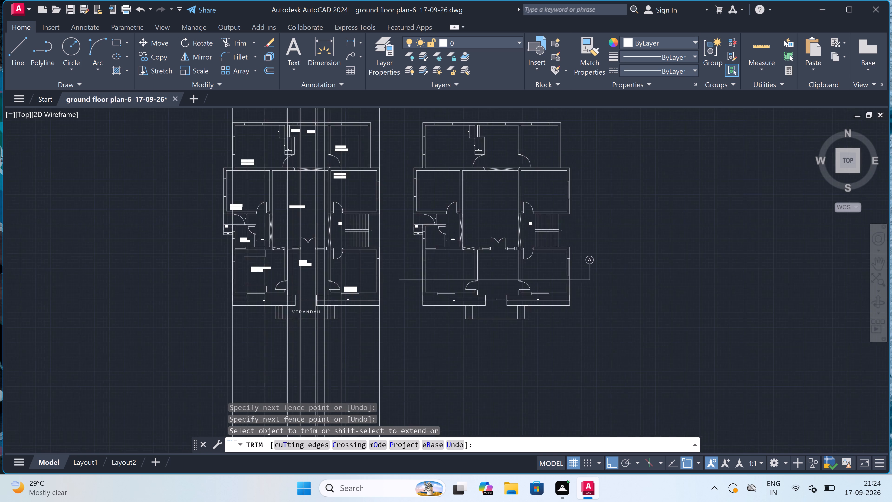
pyautogui.scroll(-1, 332, 343)
pyautogui.scroll(3, 331, 215)
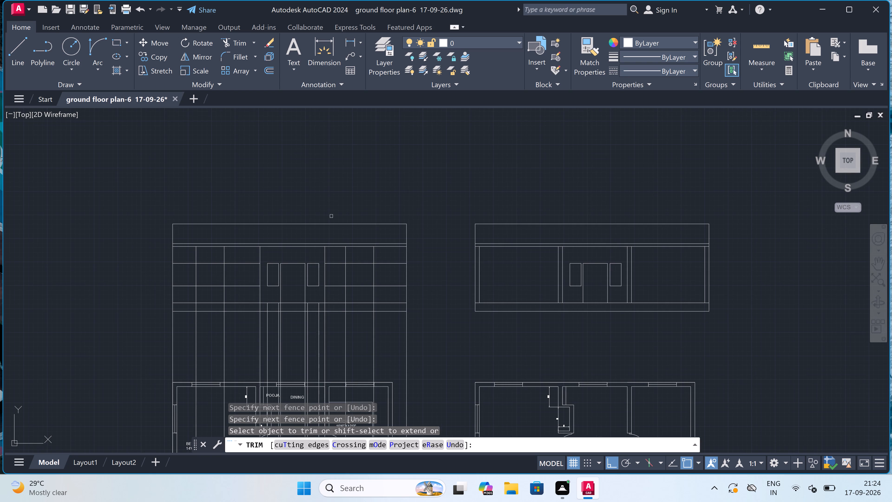
pyautogui.click(317, 254)
pyautogui.doubleClick(377, 254)
pyautogui.click(382, 288)
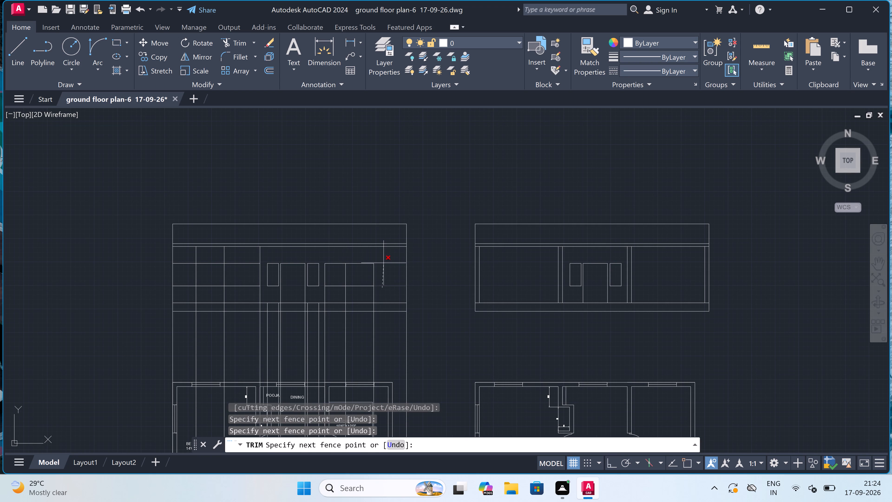
pyautogui.doubleClick(384, 263)
pyautogui.scroll(2, 332, 292)
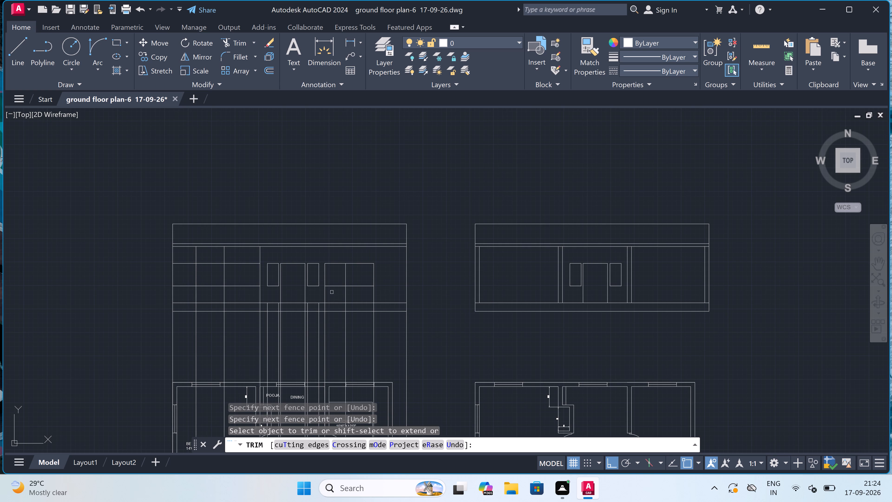
pyautogui.click(332, 292)
pyautogui.doubleClick(331, 209)
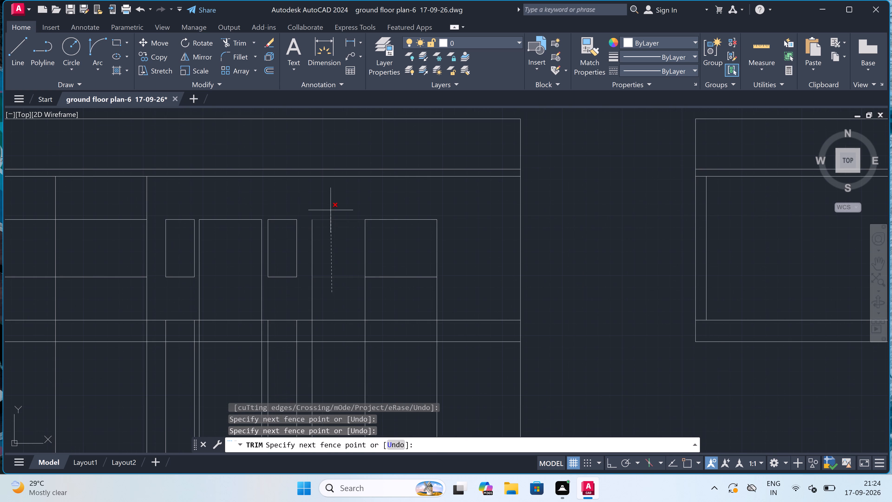
# Trim away the vertical wall line beside the kitchen window and the window's side lines below the sill.
pyautogui.click(313, 228)
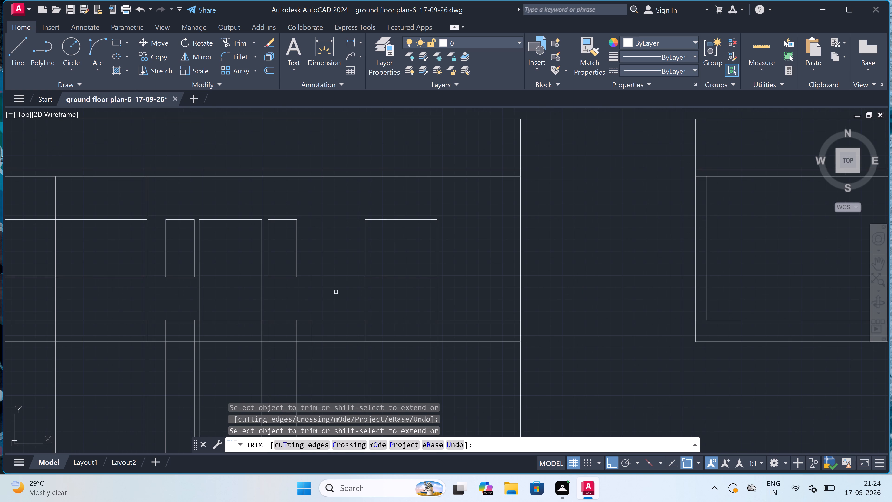
pyautogui.click(343, 297)
pyautogui.click(455, 293)
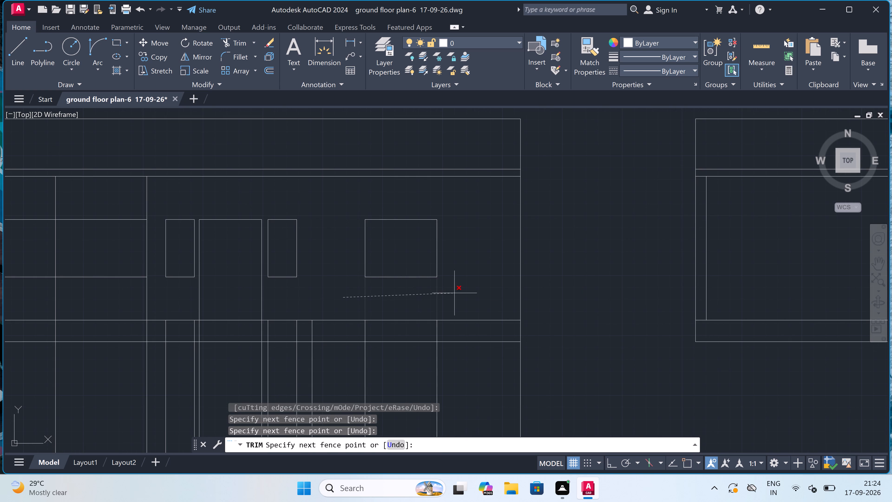
# Trim all inner vertical projection lines out of the front elevation's base band.
pyautogui.scroll(-3, 454, 292)
pyautogui.scroll(3, 443, 300)
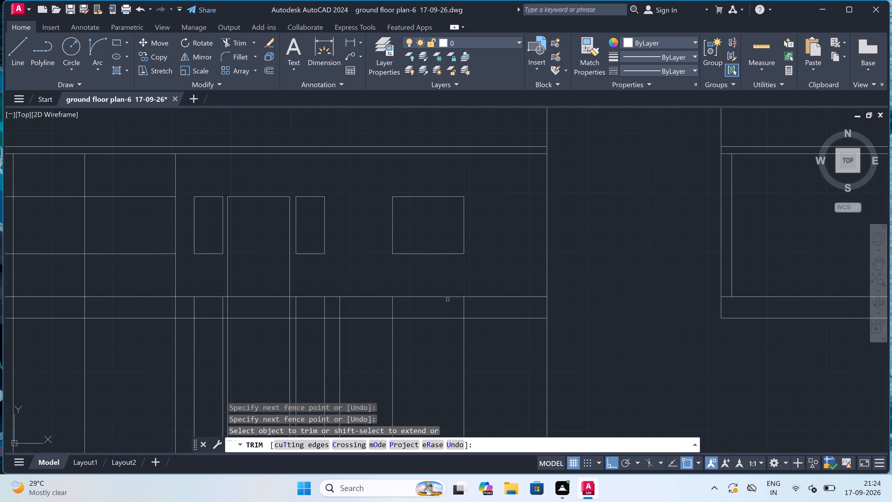
pyautogui.doubleClick(475, 310)
pyautogui.scroll(-3, 389, 315)
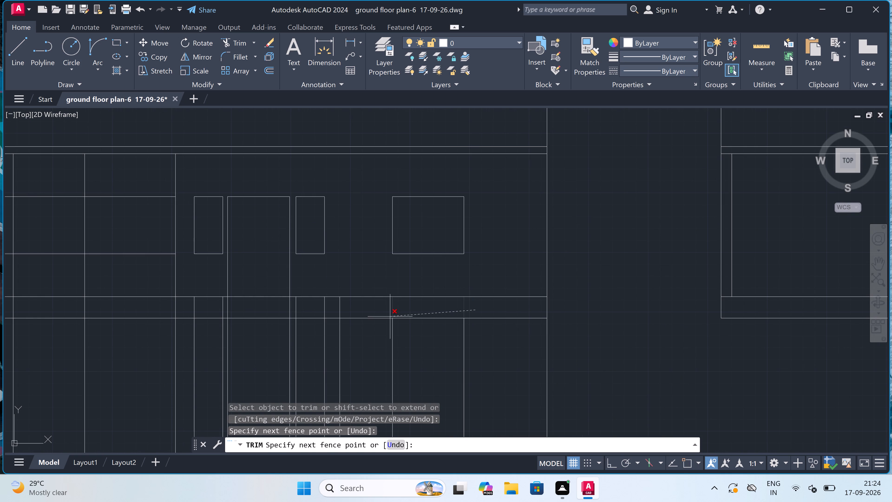
pyautogui.scroll(3, 290, 313)
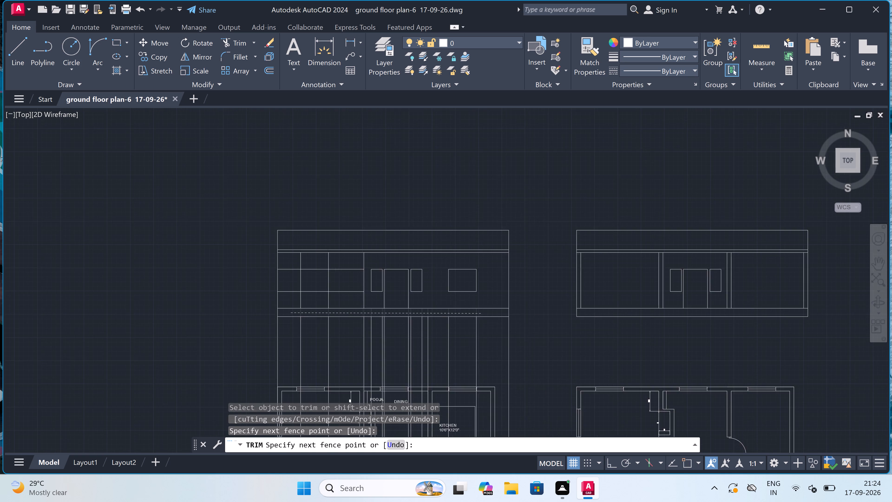
pyautogui.scroll(1, 290, 313)
pyautogui.click(290, 312)
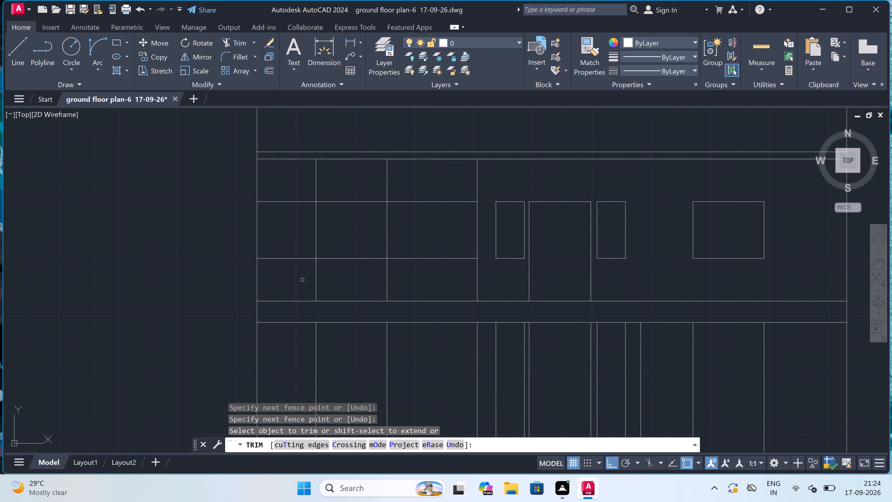
# Trim the bedroom-side window's side lines above the lintel and below the sill, and the lintel and sill lines beyond its sides.
pyautogui.click(294, 272)
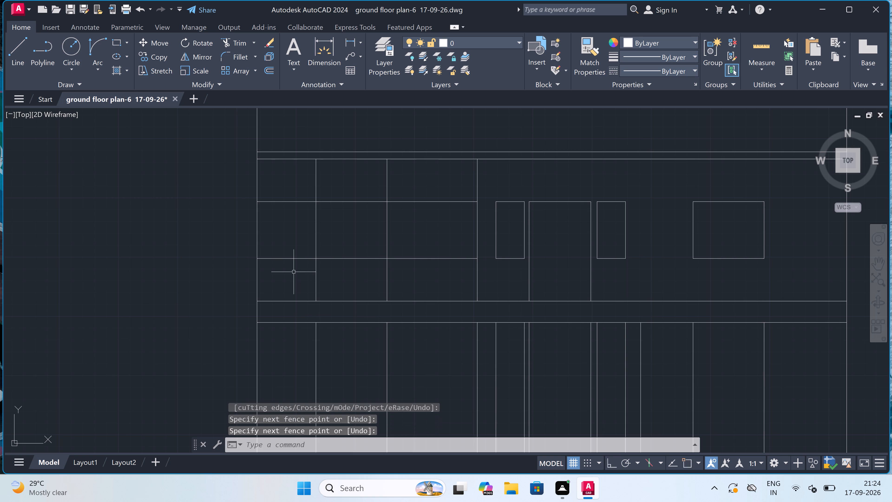
pyautogui.press('space')
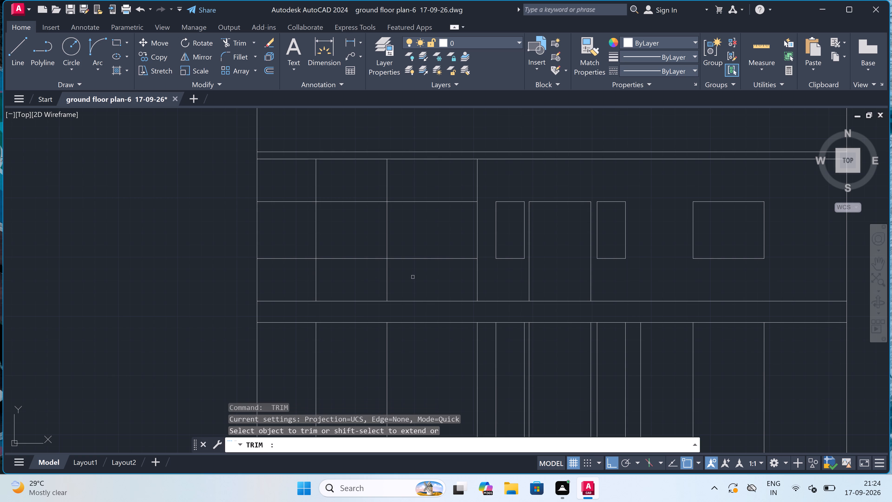
pyautogui.click(411, 275)
pyautogui.click(406, 276)
pyautogui.click(289, 276)
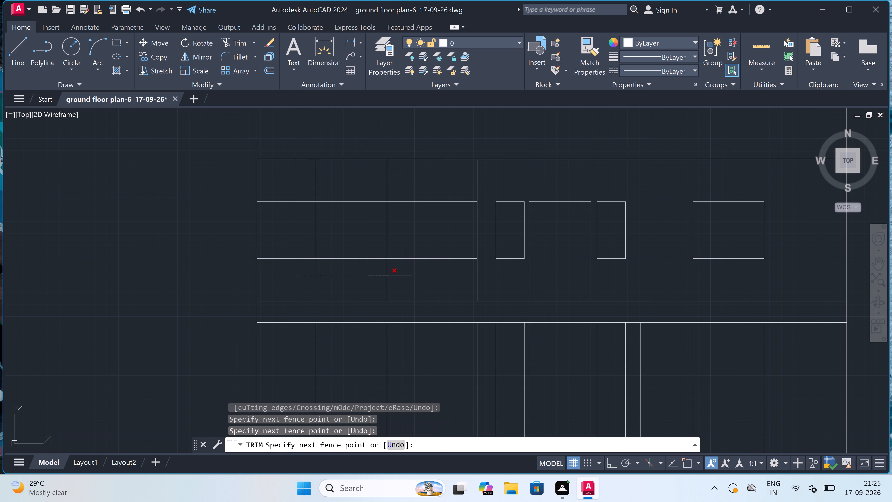
pyautogui.click(406, 277)
pyautogui.click(420, 275)
pyautogui.doubleClick(427, 195)
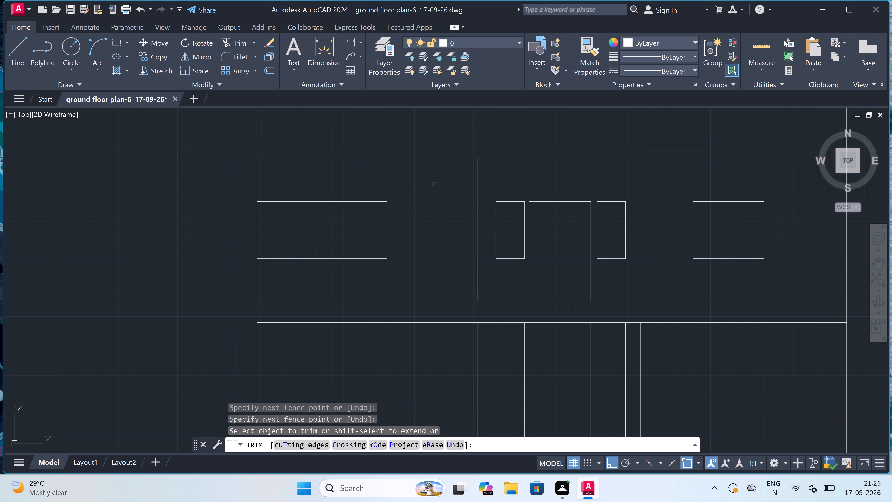
pyautogui.moveTo(422, 182); pyautogui.dragTo(420, 181)
pyautogui.moveTo(410, 180); pyautogui.dragTo(406, 180)
pyautogui.click(308, 180)
pyautogui.click(388, 188)
pyautogui.click(293, 190)
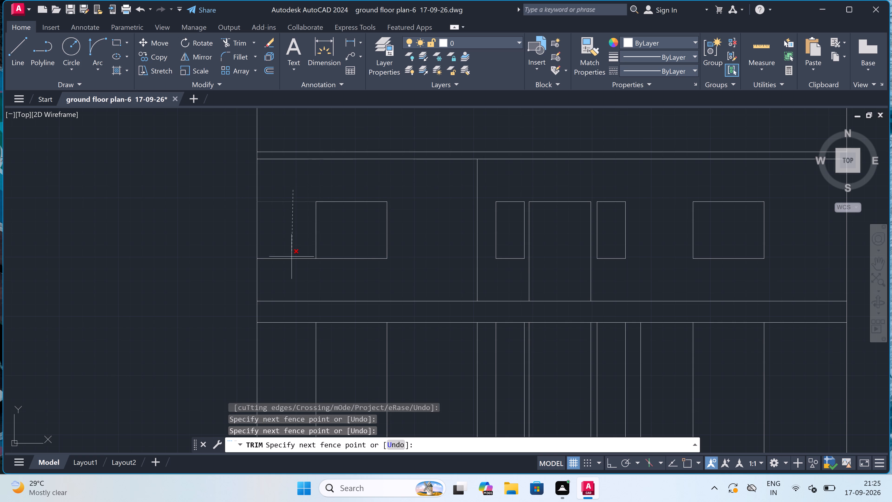
pyautogui.click(290, 265)
# Trim all vertical projection lines between the front elevation's base and the ground floor plan below it.
pyautogui.scroll(-2, 290, 259)
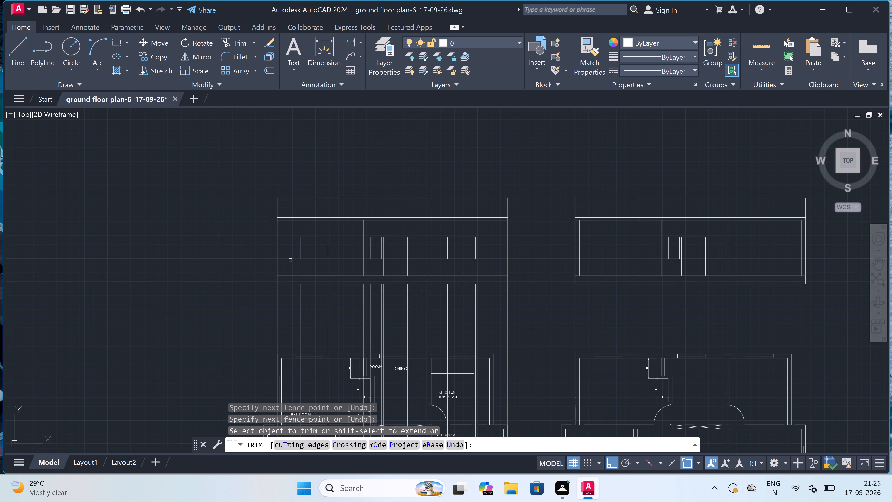
pyautogui.click(261, 312)
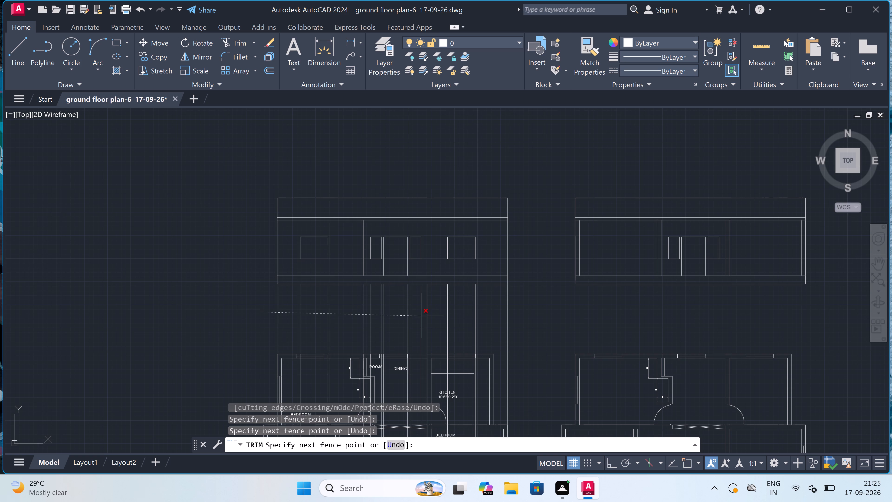
pyautogui.click(520, 313)
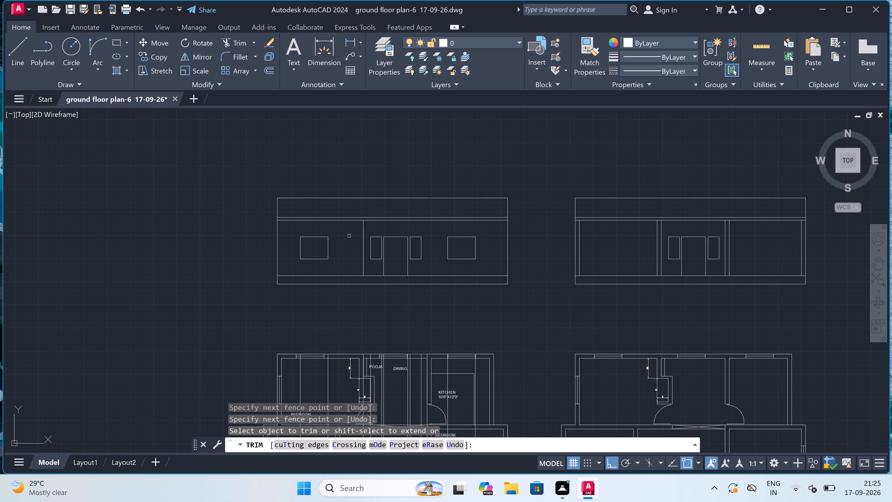
pyautogui.scroll(-7, 329, 210)
pyautogui.scroll(3, 331, 267)
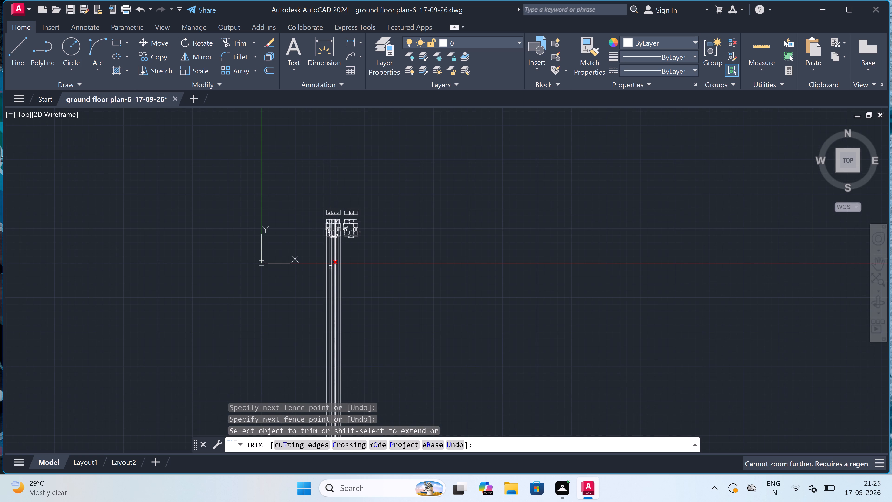
# Erase all the leftover vertical projection lines that extend below the ground floor plans.
pyautogui.scroll(1, 331, 267)
pyautogui.press('Escape')
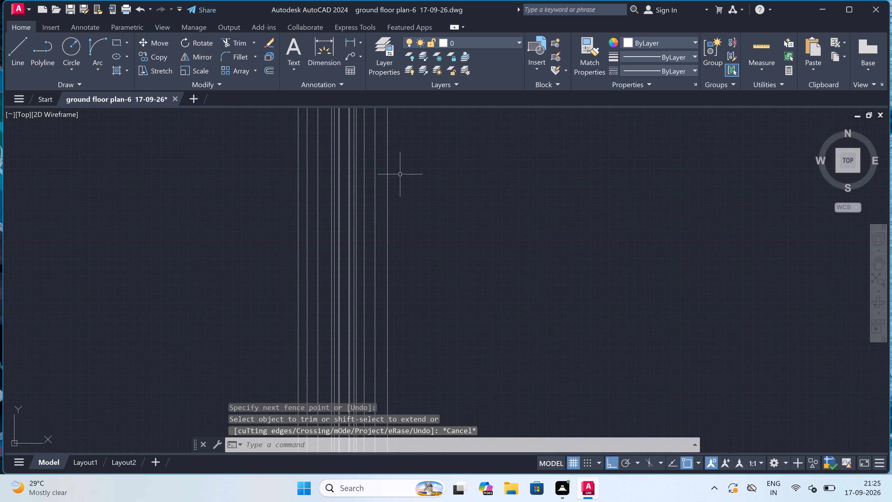
pyautogui.click(400, 174)
pyautogui.doubleClick(263, 203)
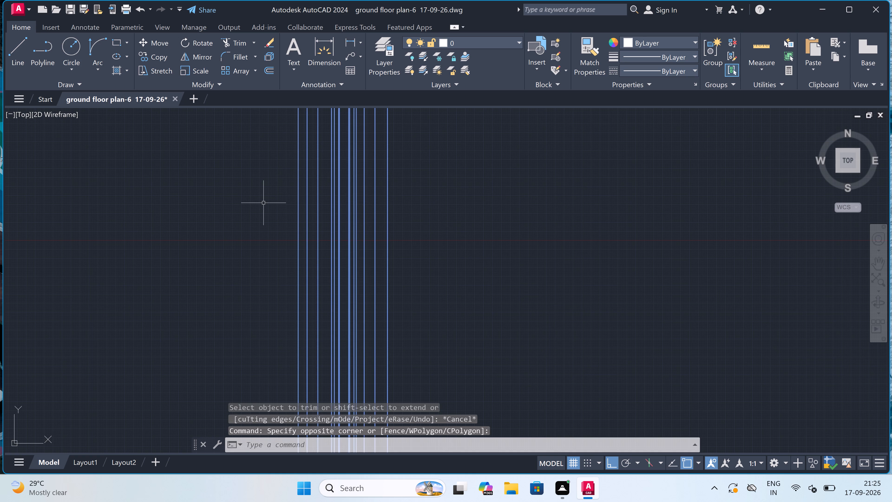
pyautogui.press('Delete')
pyautogui.scroll(-4, 266, 209)
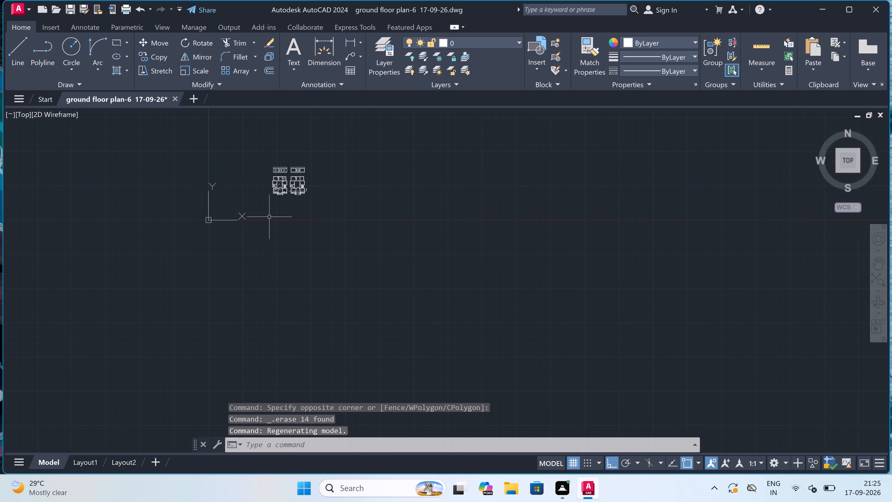
# Draw a vertical wall line in the front elevation between the door's sidelight and the kitchen window, from the base band to the slab underside.
pyautogui.scroll(4, 267, 175)
pyautogui.scroll(-3, 323, 151)
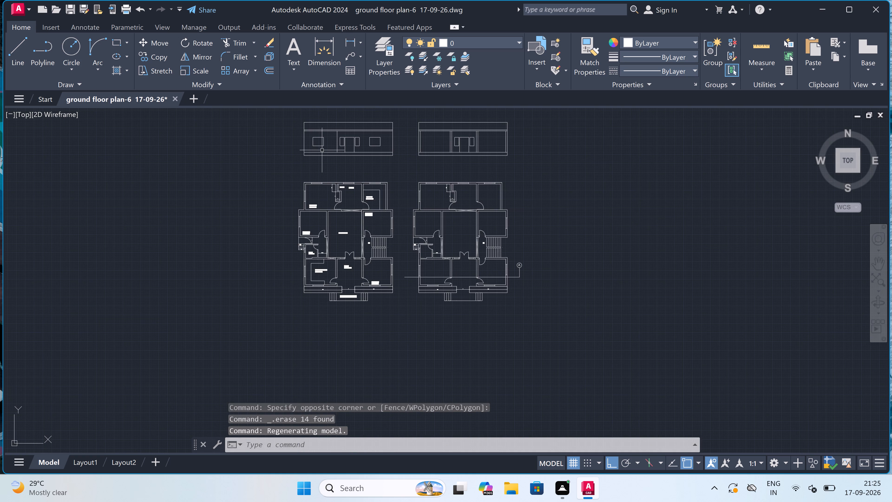
pyautogui.scroll(4, 327, 135)
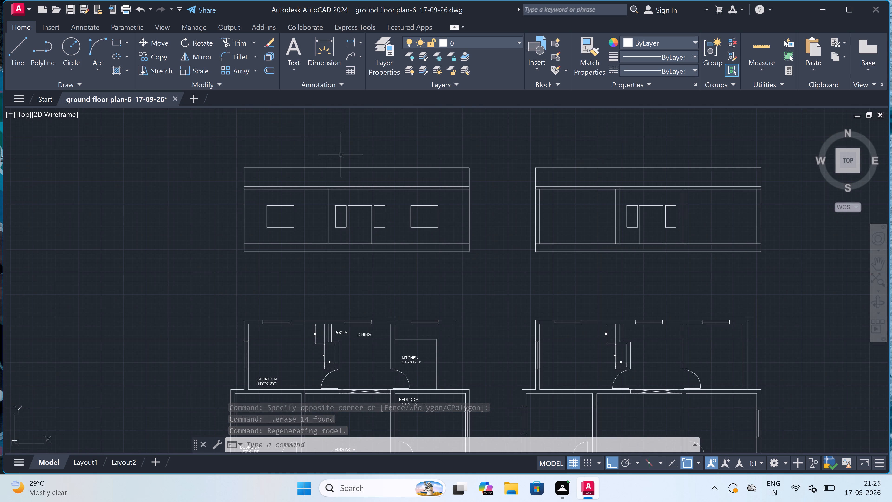
pyautogui.scroll(1, 341, 155)
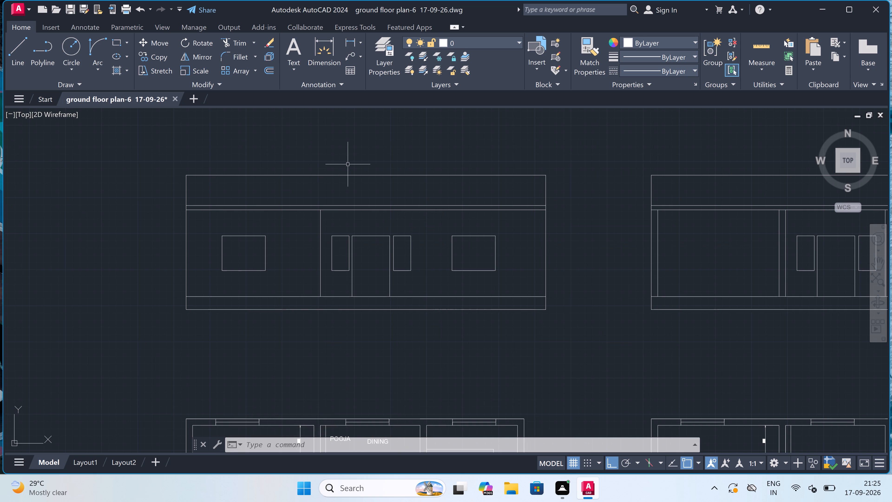
pyautogui.press('l')
pyautogui.press('space')
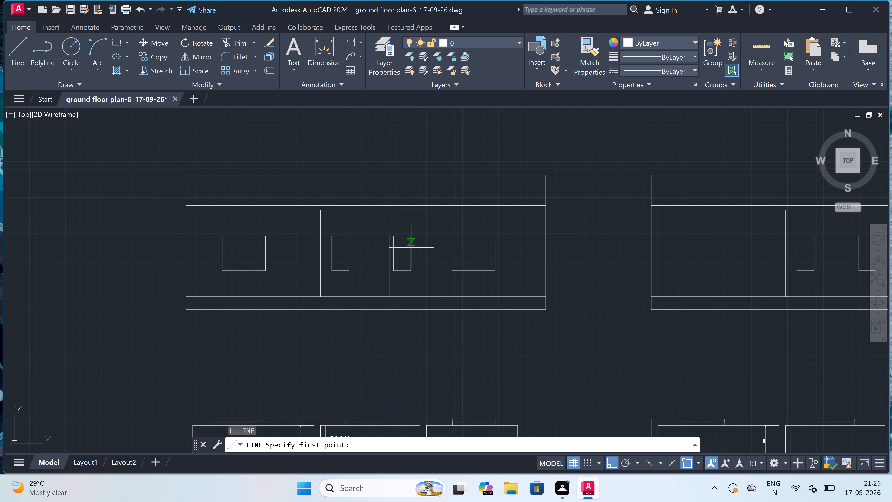
pyautogui.click(424, 295)
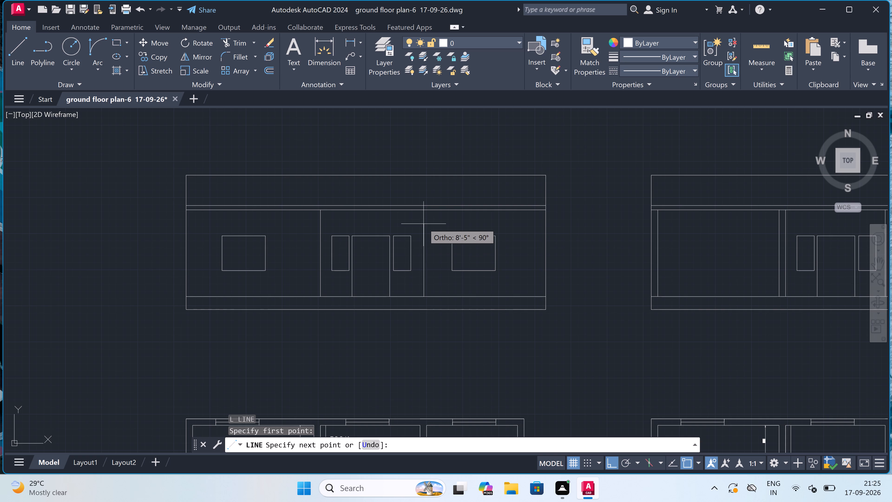
pyautogui.scroll(2, 425, 221)
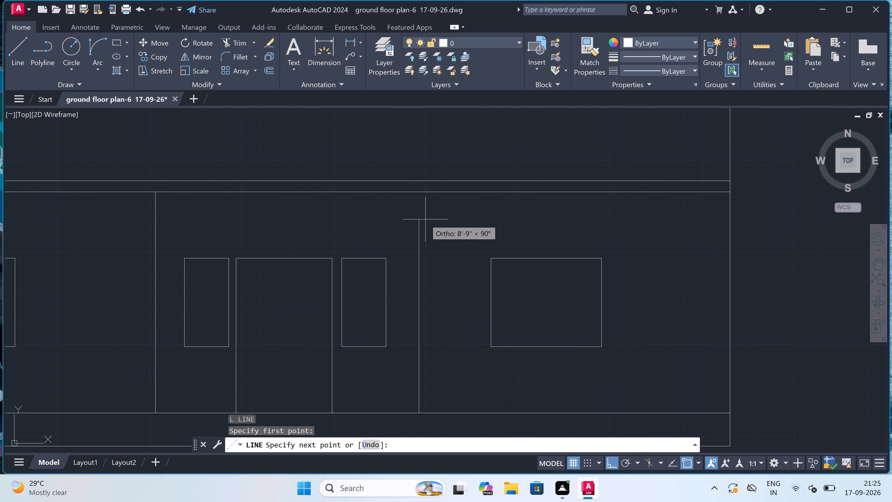
pyautogui.click(421, 189)
pyautogui.press('Escape')
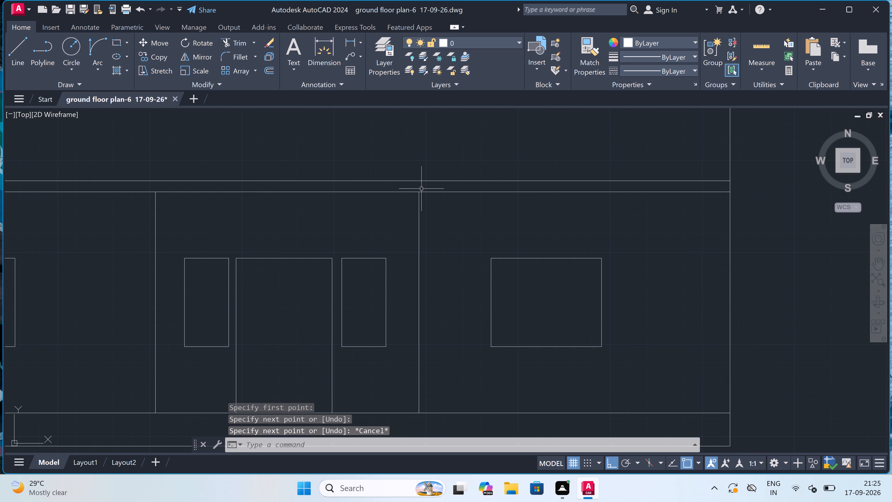
# Move the front elevation and the section together down, closer to the ground floor plans.
pyautogui.scroll(-2, 421, 189)
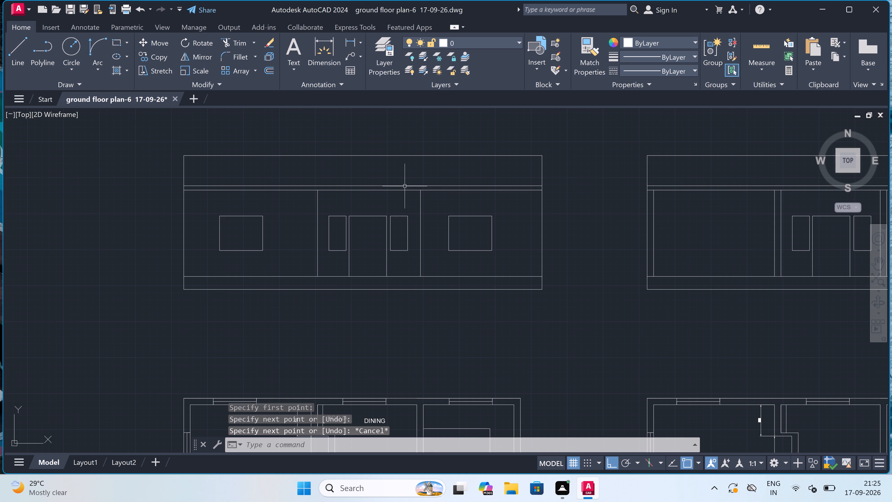
pyautogui.scroll(-4, 405, 186)
pyautogui.scroll(2, 402, 178)
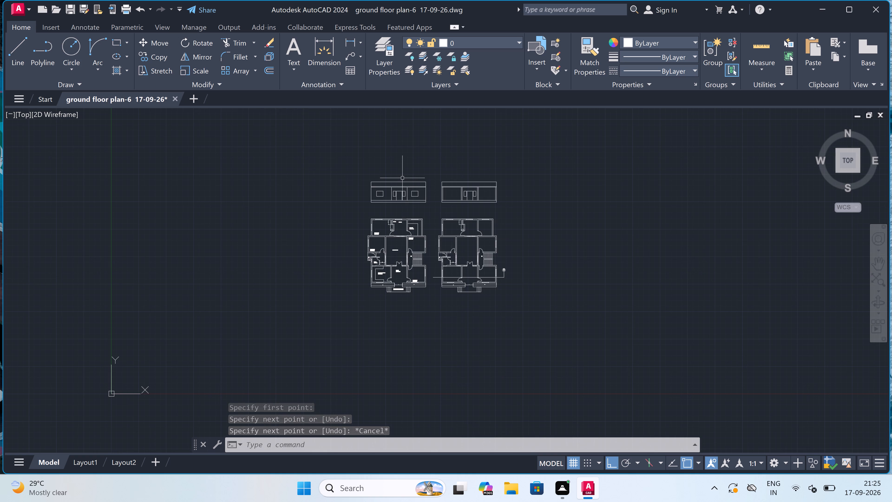
pyautogui.scroll(-2, 455, 173)
pyautogui.scroll(2, 506, 172)
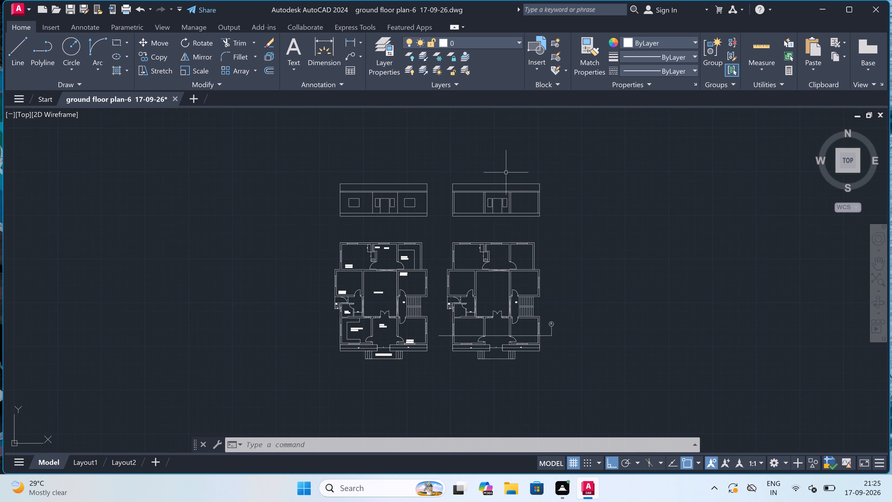
pyautogui.click(579, 184)
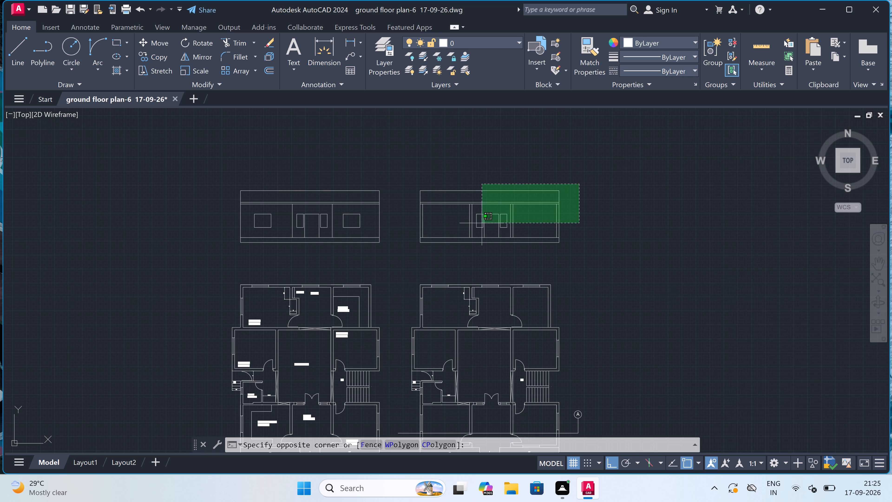
pyautogui.click(179, 257)
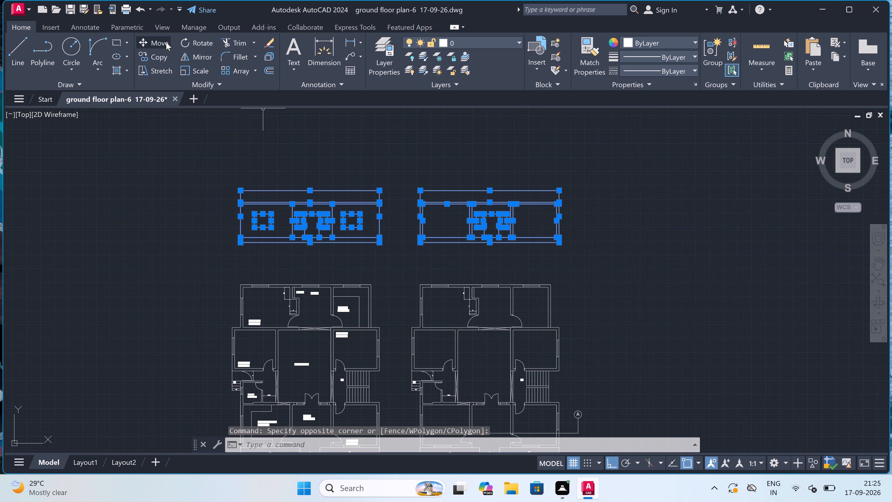
pyautogui.click(156, 38)
pyautogui.click(345, 203)
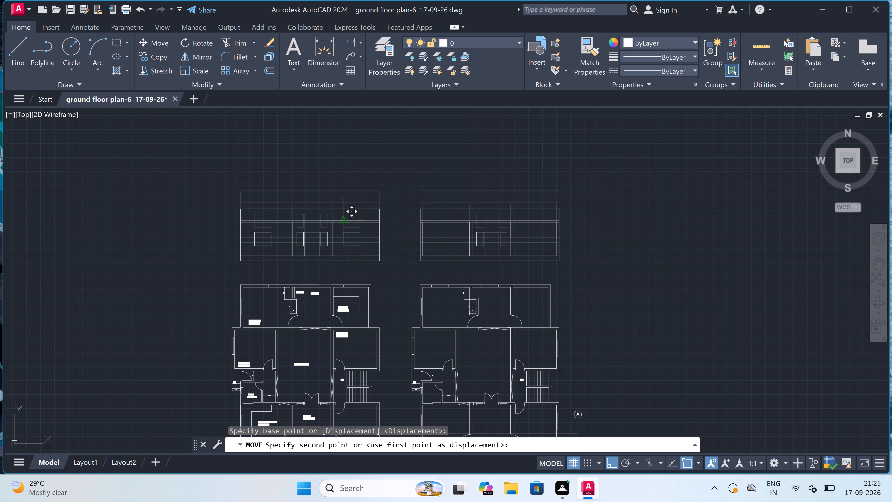
pyautogui.press('F8')
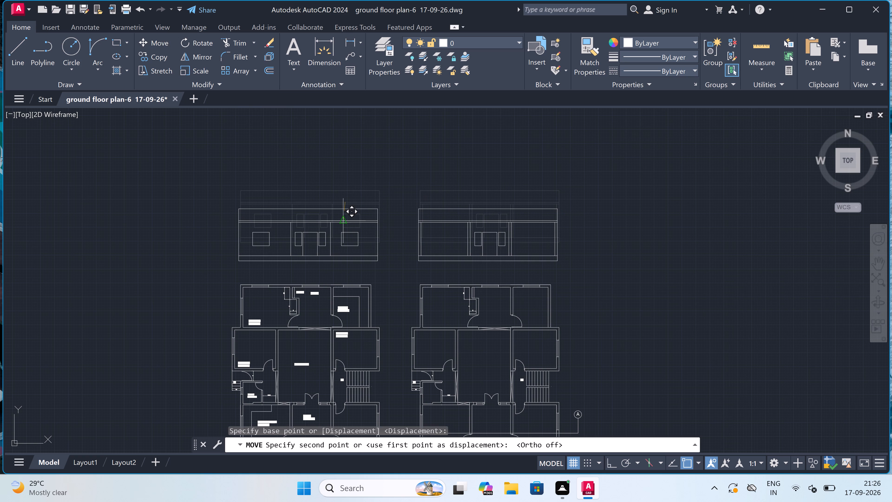
pyautogui.press('F8')
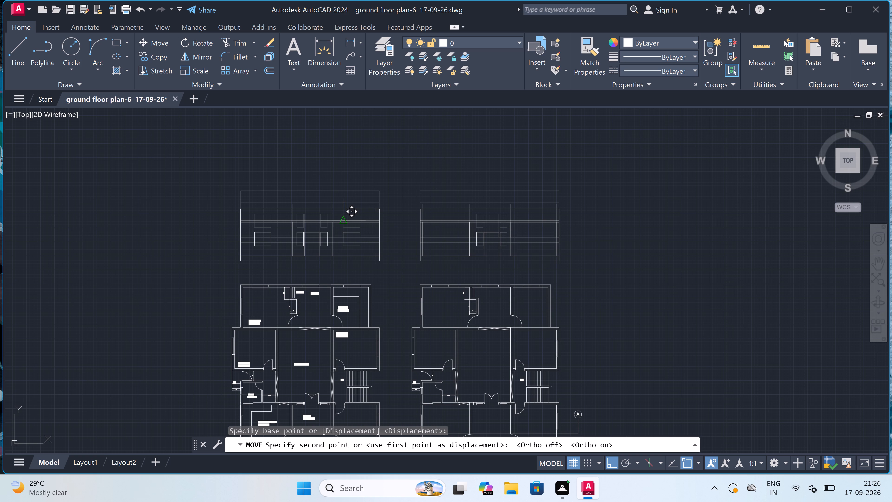
pyautogui.click(346, 221)
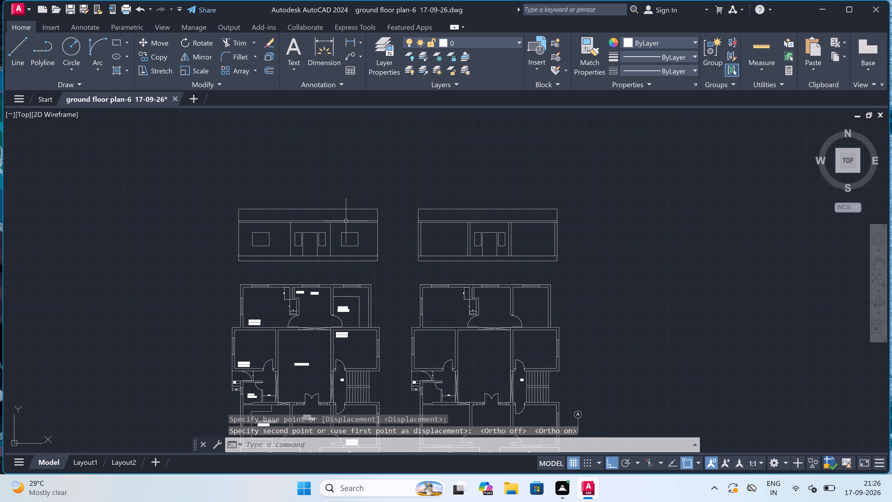
# Add the multiline text label ELEVATION between the front elevation and the labelled ground floor plan.
pyautogui.scroll(3, 288, 272)
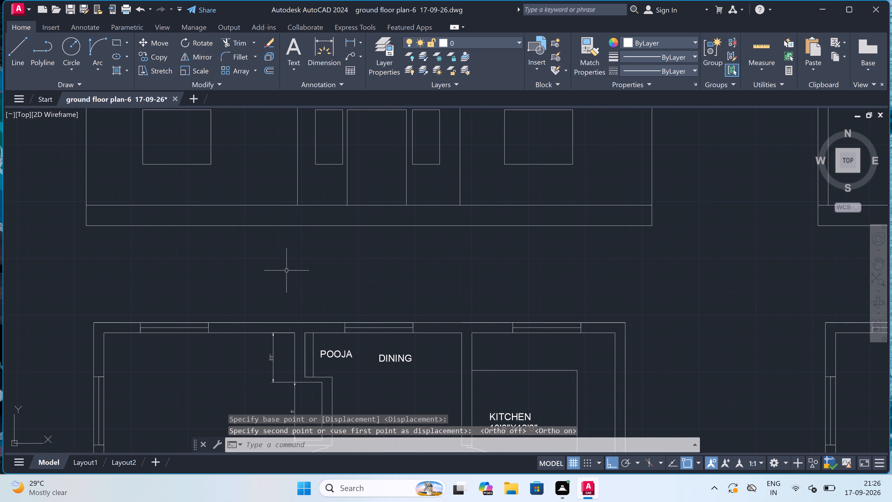
pyautogui.write('MT')
pyautogui.press('space')
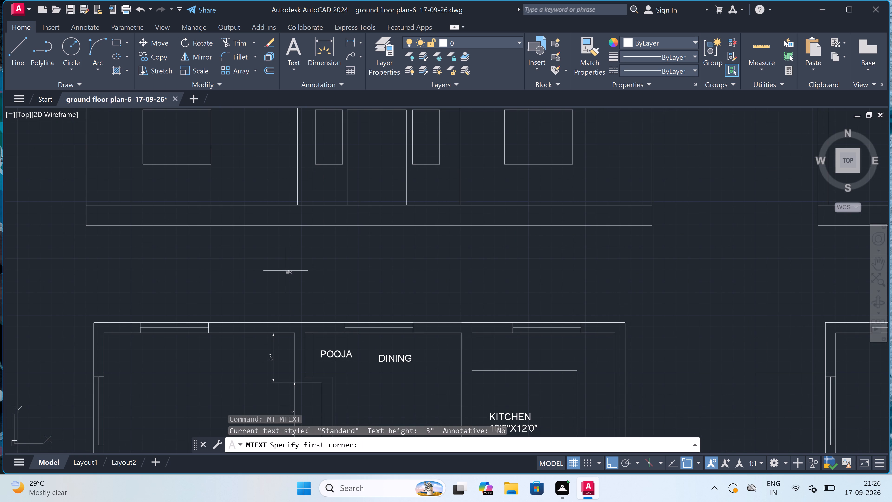
pyautogui.moveTo(273, 257); pyautogui.dragTo(277, 259)
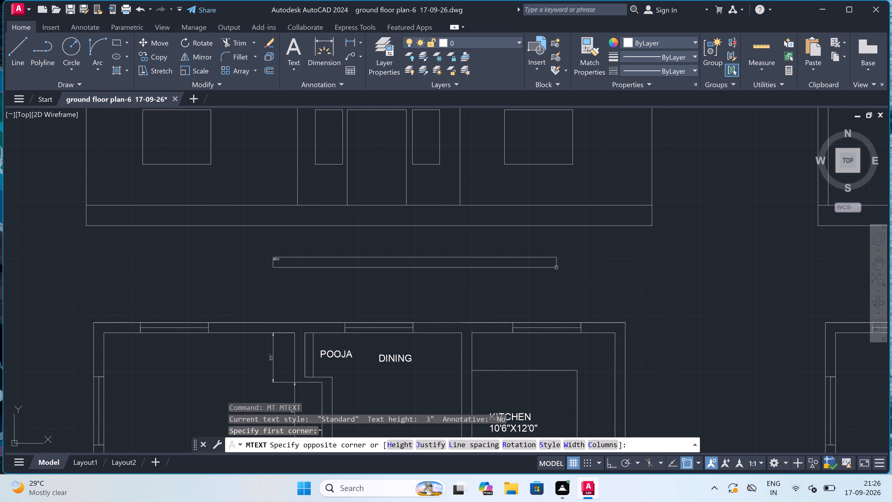
pyautogui.click(603, 268)
pyautogui.write('ELEVATION')
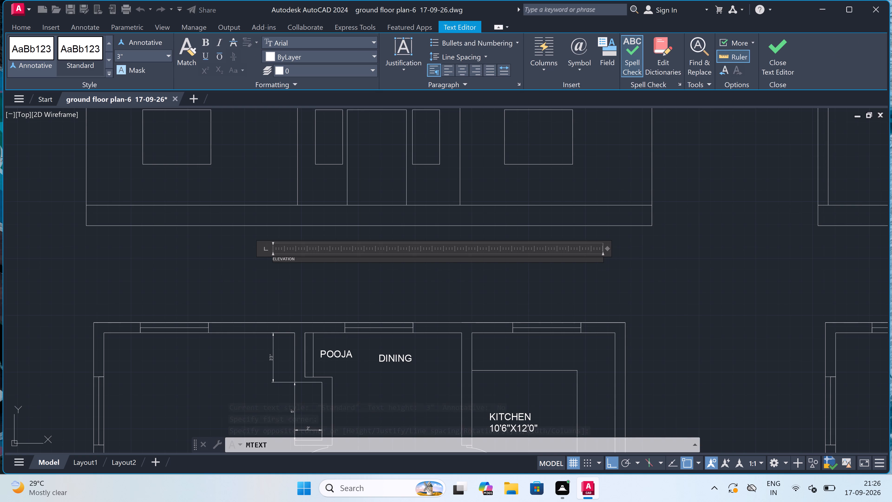
pyautogui.click(222, 270)
# Add the multiline text label SECTION-AA between the section and the ground floor plan beneath it.
pyautogui.scroll(-4, 222, 270)
pyautogui.press('space')
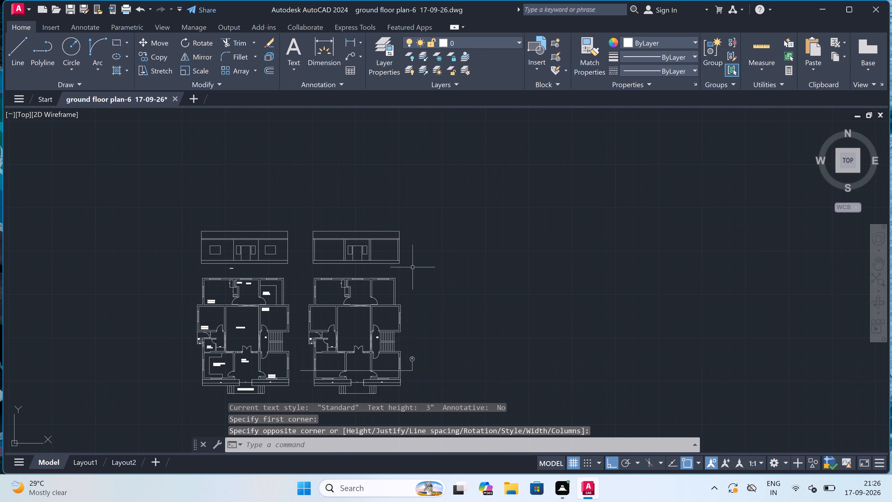
pyautogui.scroll(3, 348, 273)
pyautogui.click(289, 260)
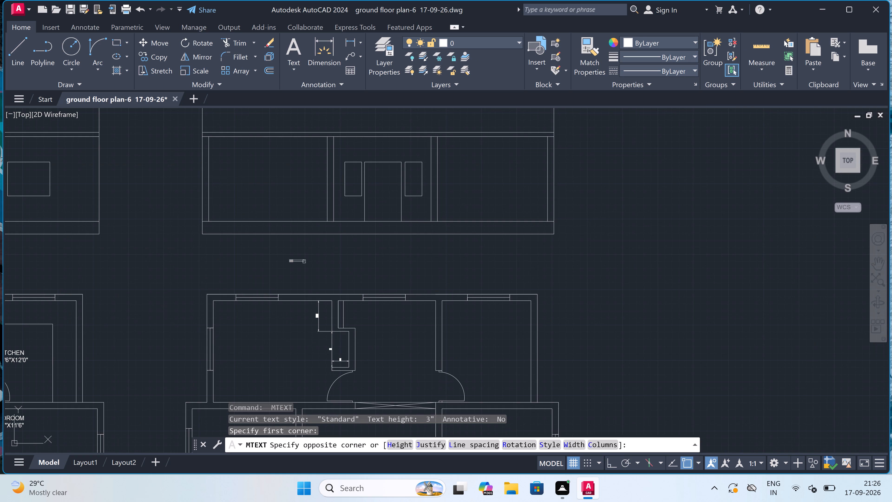
pyautogui.click(427, 266)
pyautogui.scroll(2, 309, 264)
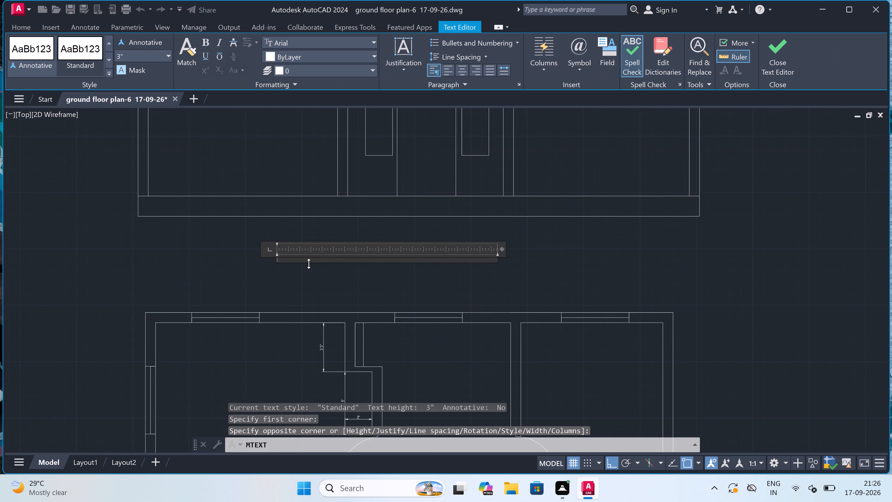
pyautogui.scroll(1, 309, 264)
pyautogui.write('SECTION-')
pyautogui.press('a')
pyautogui.press('a')
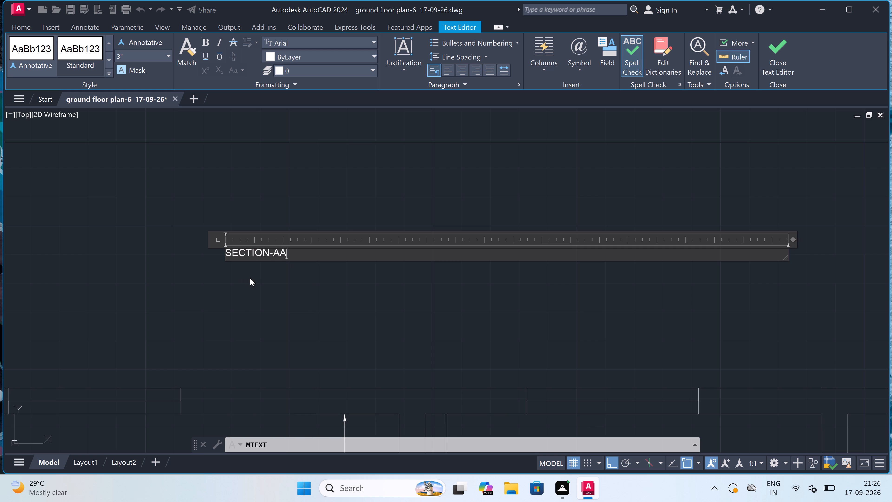
pyautogui.click(251, 280)
pyautogui.scroll(-4, 281, 251)
# Set the text height of both the ELEVATION and SECTION-AA labels to 11".
pyautogui.click(282, 250)
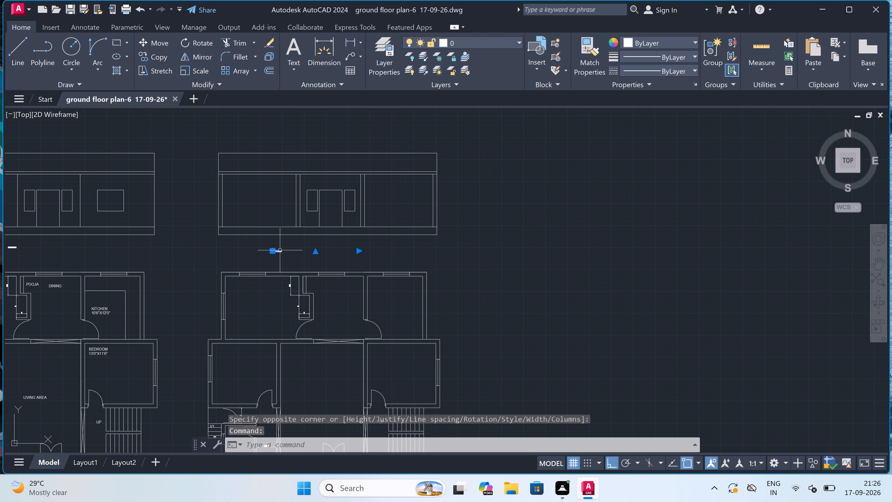
pyautogui.scroll(-4, 276, 251)
pyautogui.scroll(4, 150, 244)
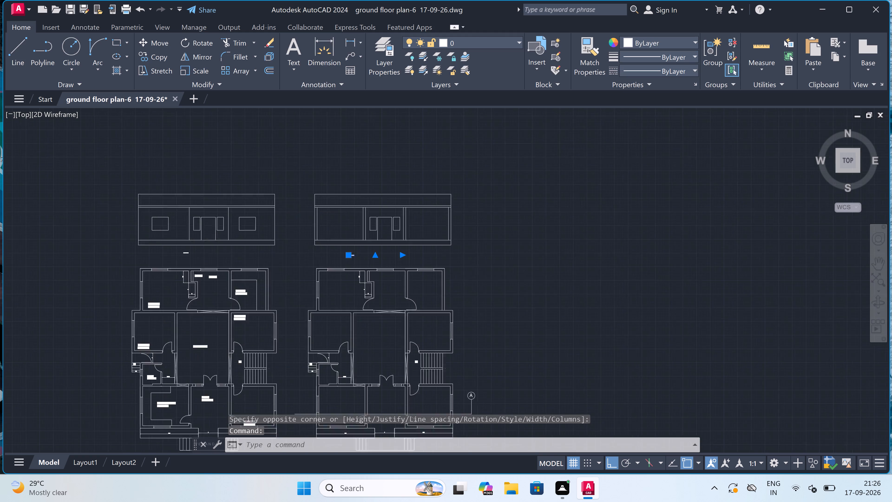
pyautogui.click(326, 278)
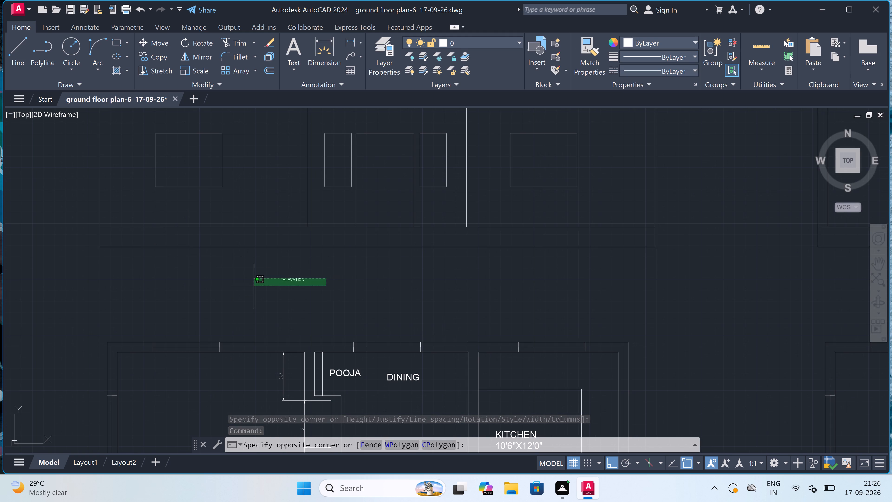
pyautogui.click(223, 291)
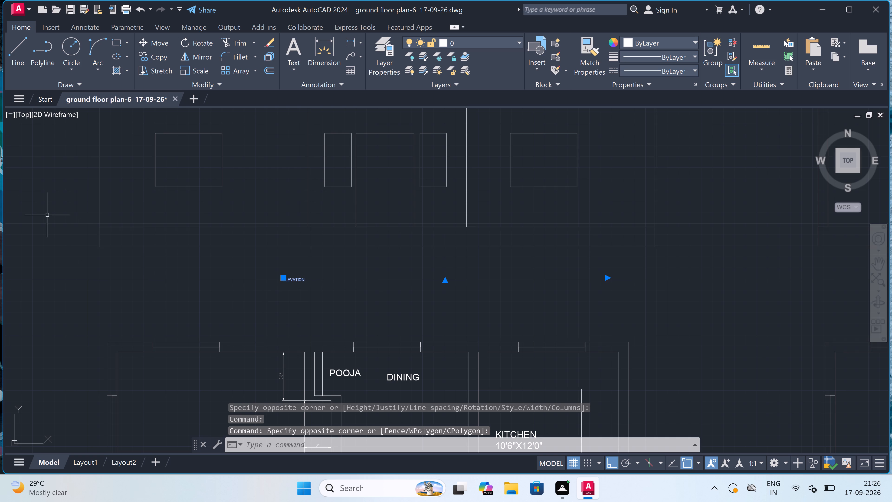
pyautogui.rightClick(43, 174)
pyautogui.click(92, 415)
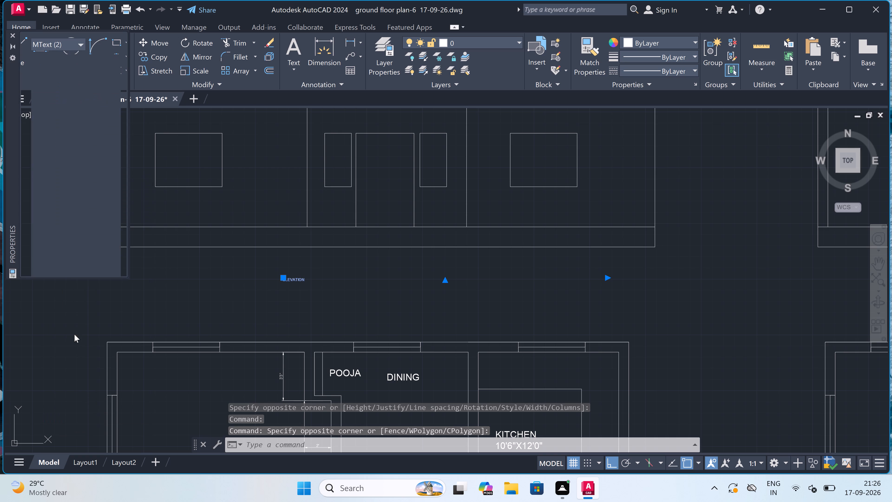
pyautogui.click(95, 262)
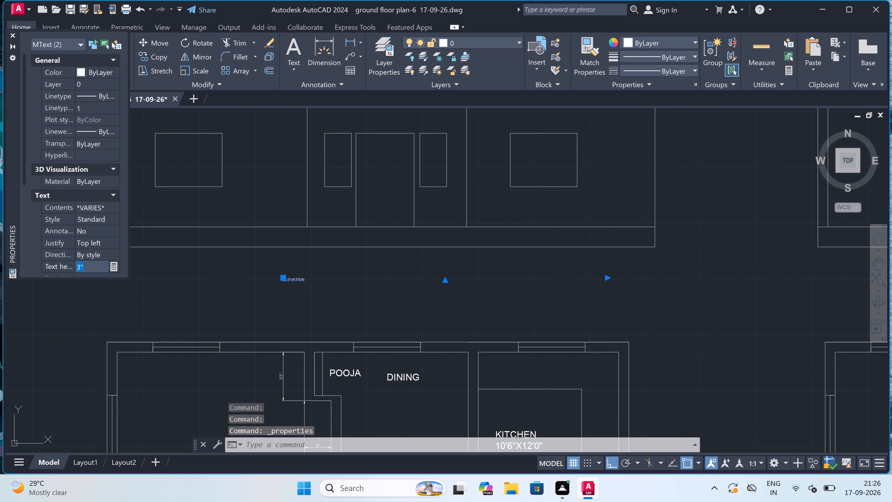
pyautogui.press('BackSpace')
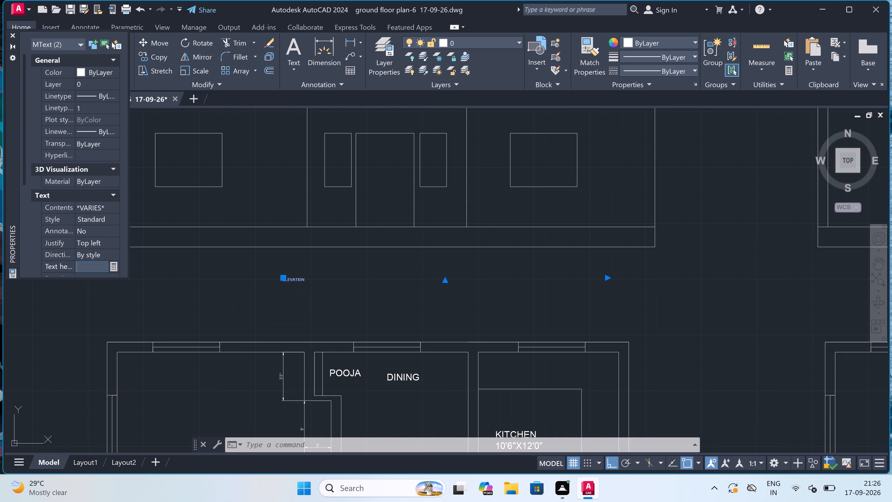
pyautogui.write('11"')
pyautogui.click(168, 268)
pyautogui.press('Escape')
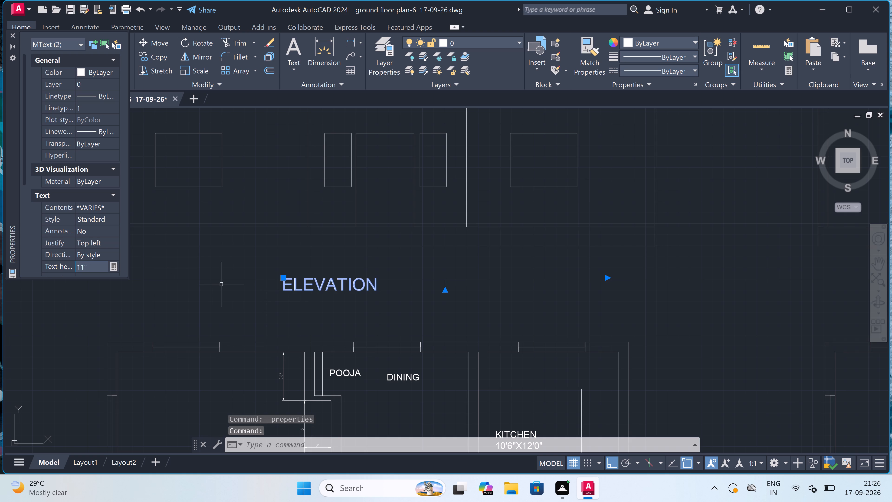
# Move the SECTION-AA label sideways and slightly up so it sits roughly centred beneath the section, with Ortho off.
pyautogui.scroll(-6, 306, 280)
pyautogui.scroll(3, 305, 278)
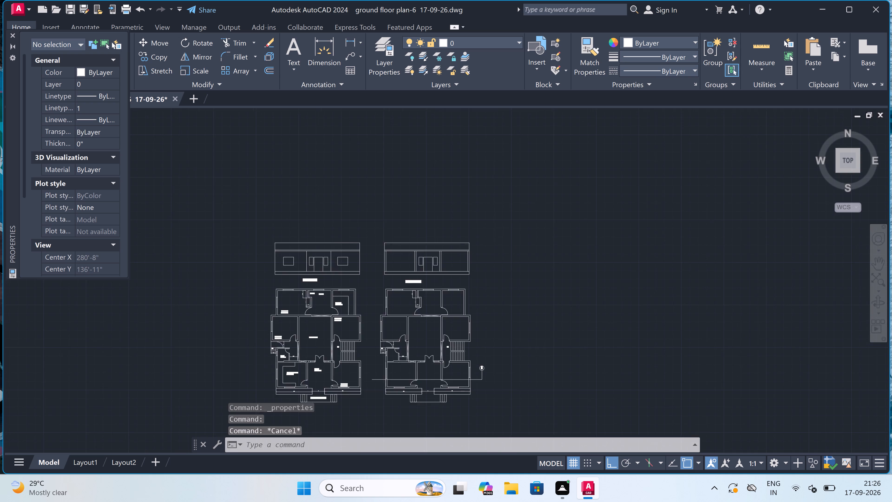
pyautogui.scroll(-3, 305, 277)
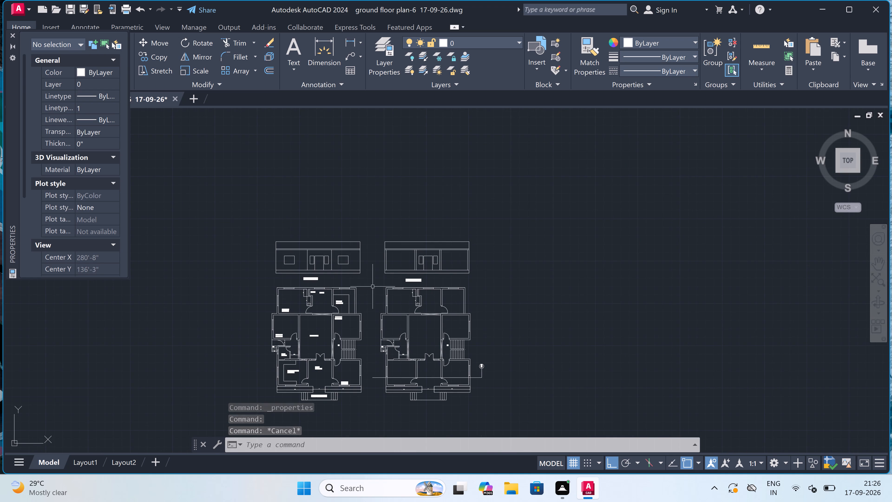
pyautogui.scroll(3, 421, 281)
pyautogui.click(395, 272)
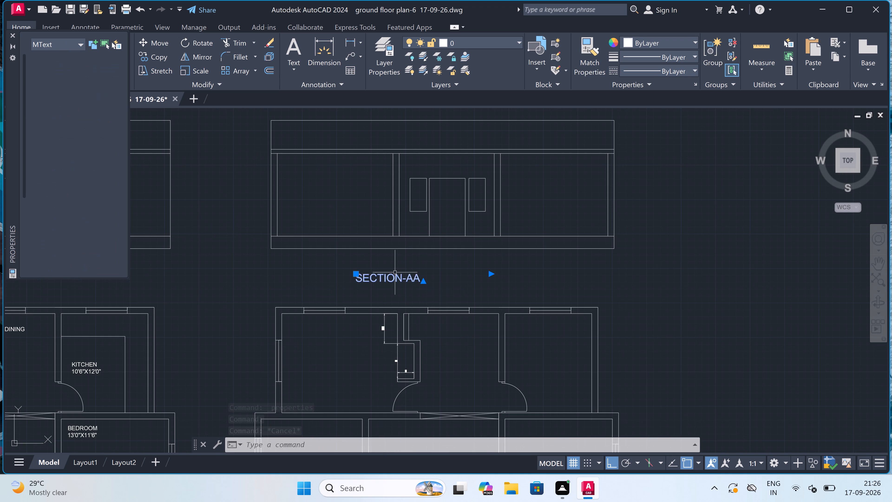
pyautogui.click(356, 272)
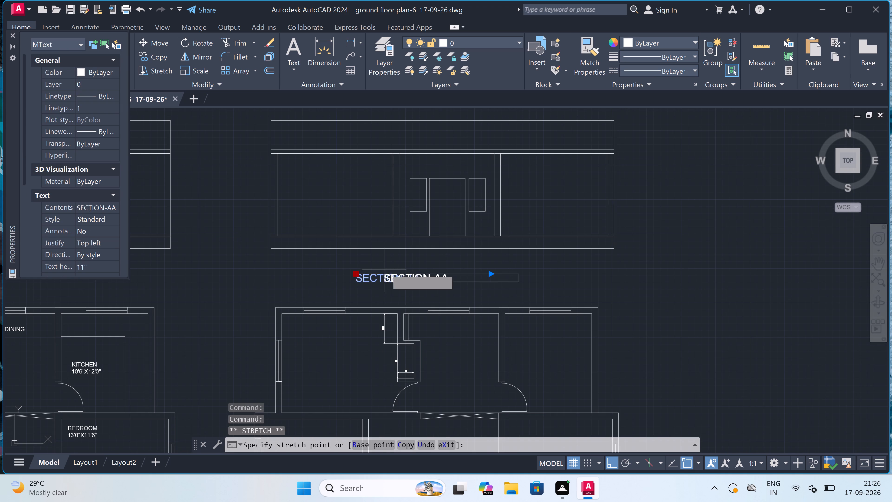
pyautogui.scroll(2, 424, 269)
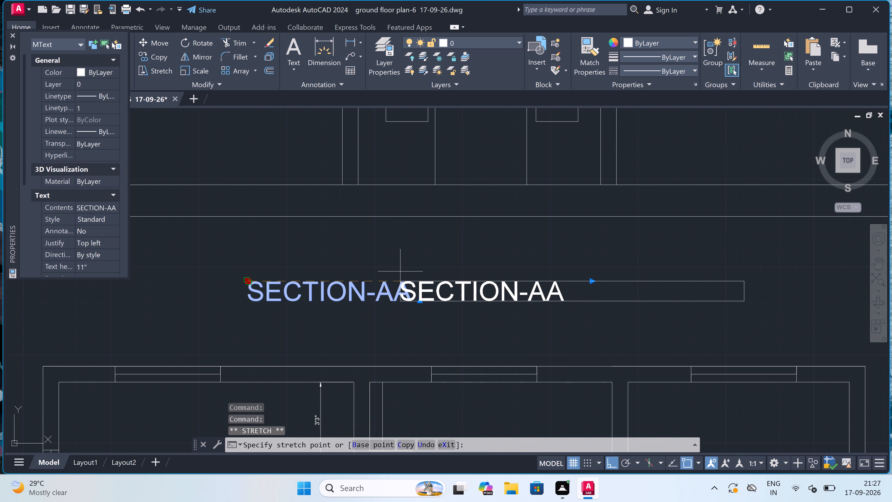
pyautogui.press('F8')
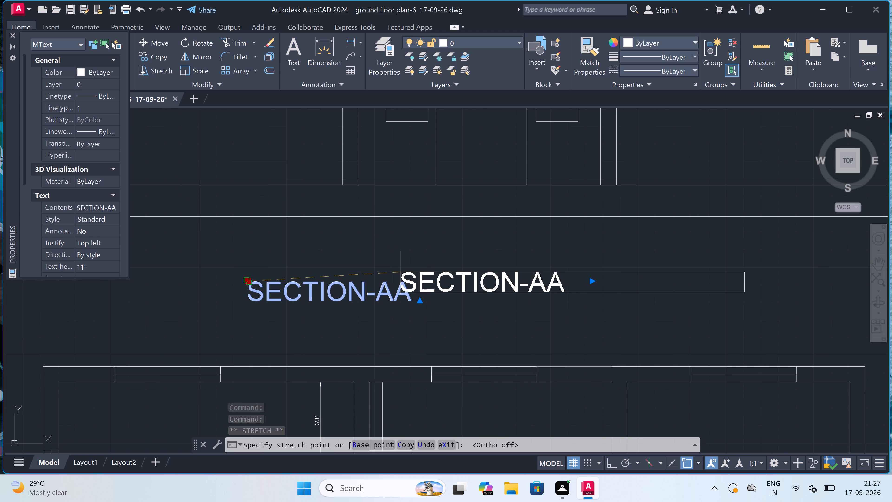
pyautogui.scroll(3, 401, 272)
pyautogui.click(401, 272)
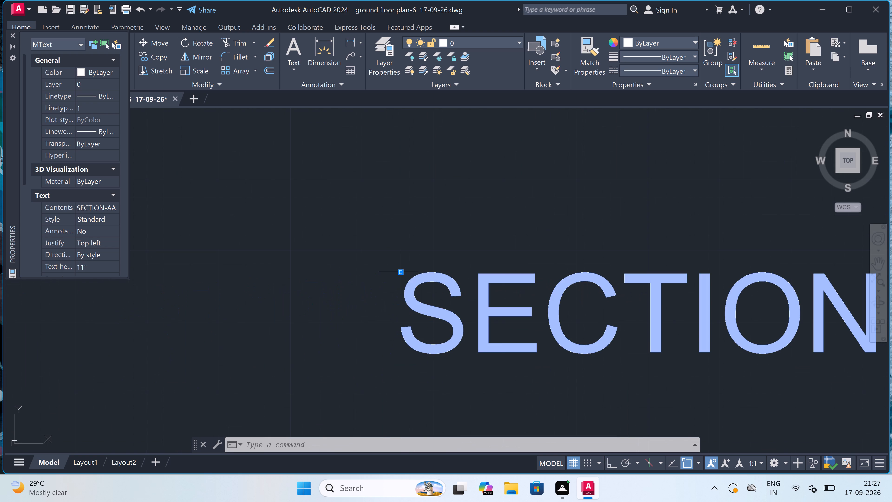
pyautogui.press('Escape')
# Examine the titled elevation and section together with the ground floor plans, checking overall layout and label placement.
pyautogui.scroll(-7, 376, 263)
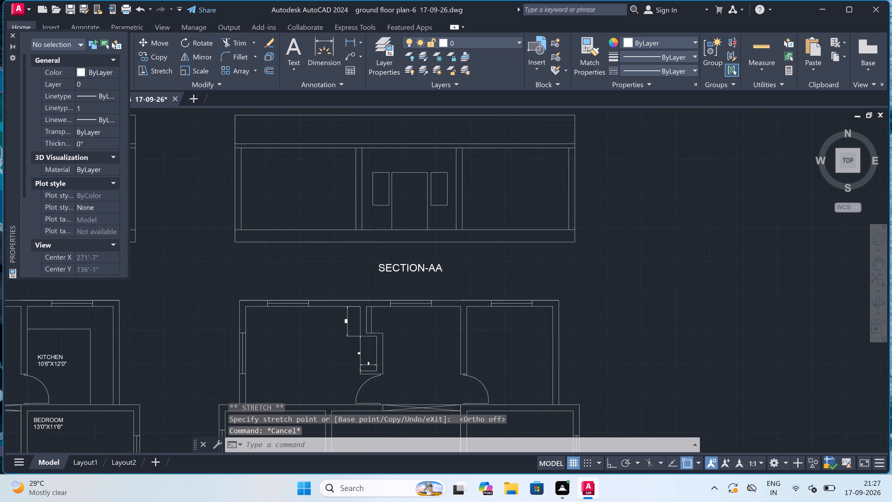
pyautogui.scroll(-2, 376, 263)
pyautogui.scroll(2, 275, 262)
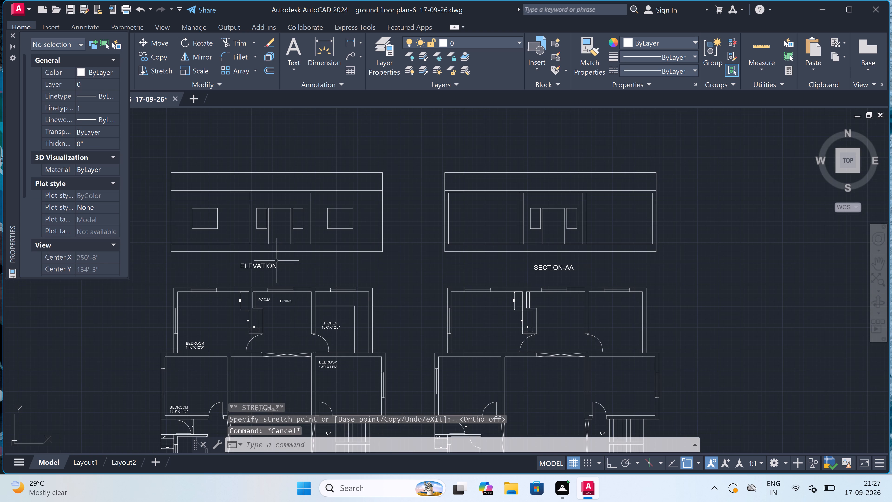
pyautogui.scroll(-2, 278, 260)
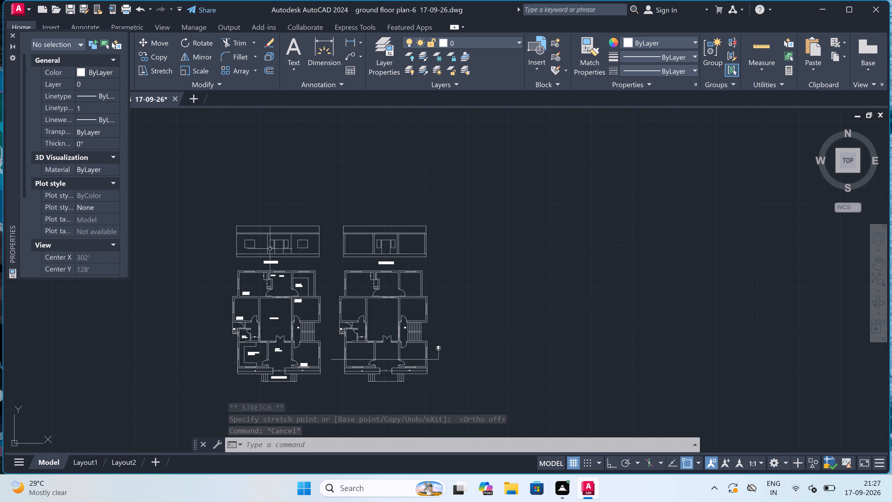
pyautogui.scroll(3, 267, 241)
pyautogui.scroll(-2, 267, 241)
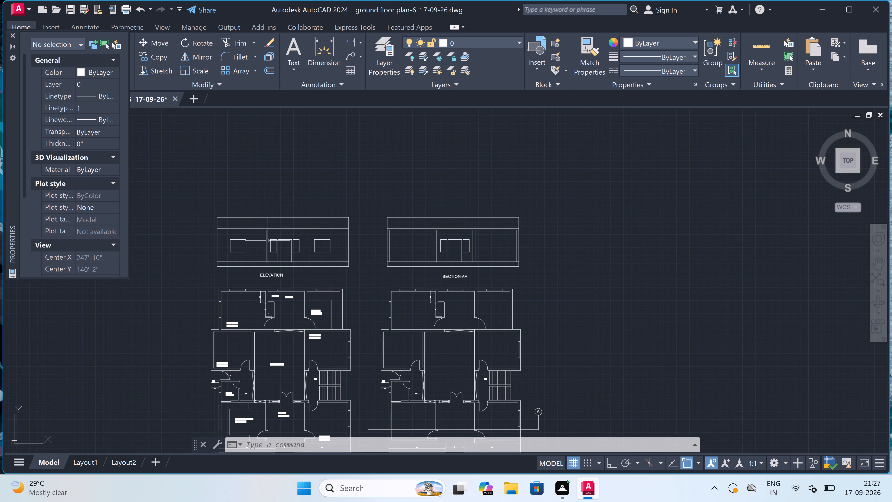
pyautogui.scroll(2, 248, 229)
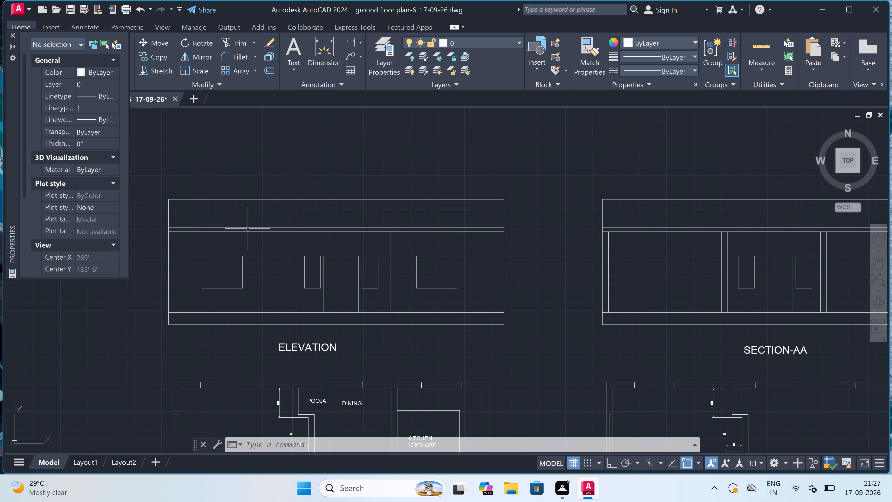
pyautogui.scroll(-3, 391, 234)
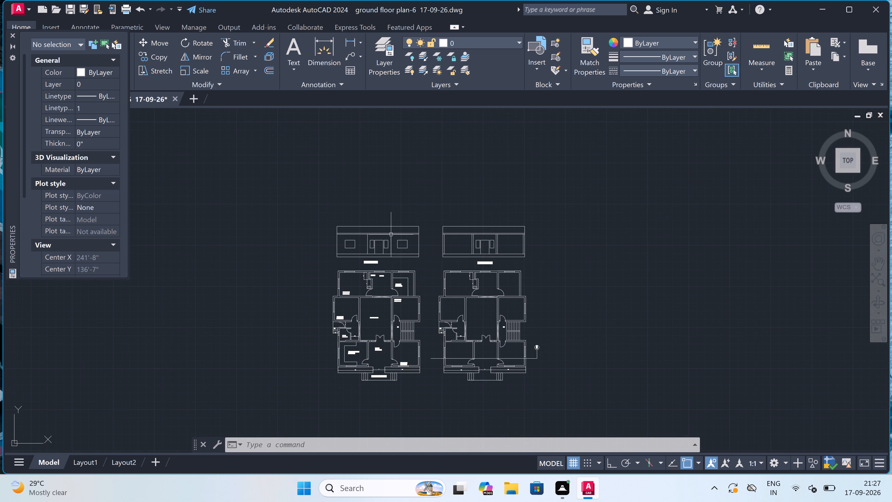
# Draw a line 2' outward from the front elevation's lower right corner, continuing vertically about 16' to just above the roofline.
pyautogui.scroll(1, 391, 234)
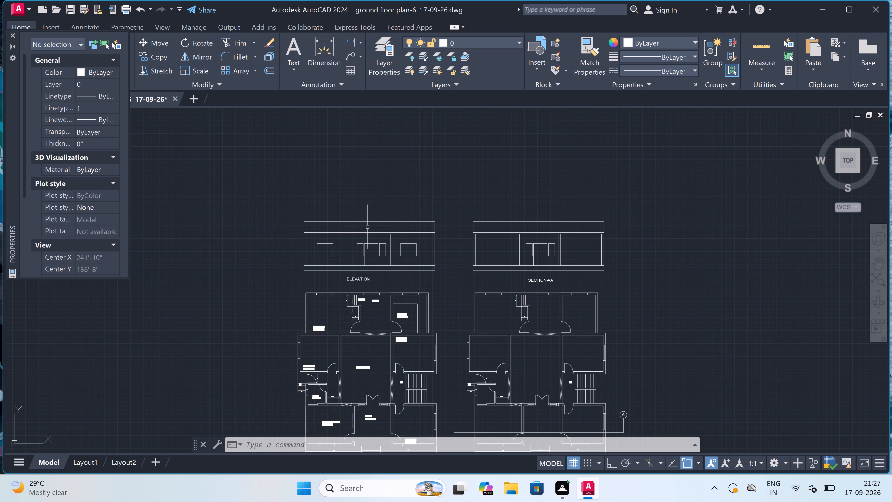
pyautogui.scroll(2, 363, 225)
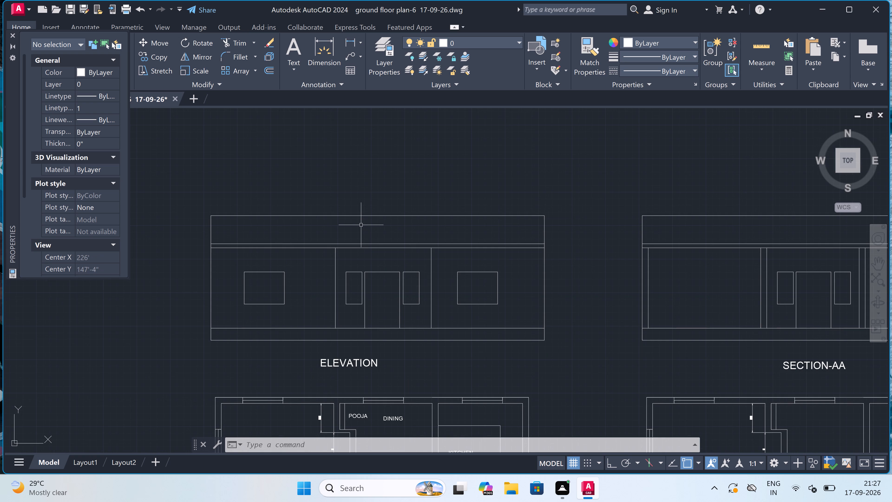
pyautogui.press('l')
pyautogui.press('space')
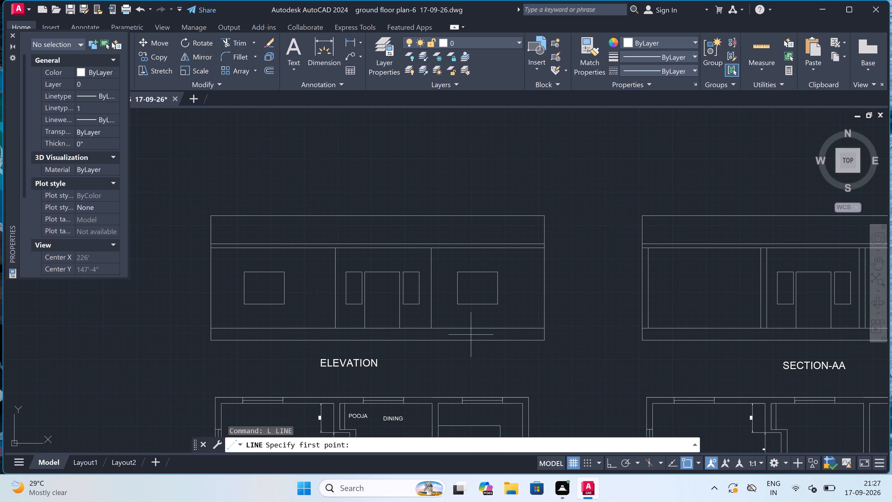
pyautogui.scroll(1, 545, 327)
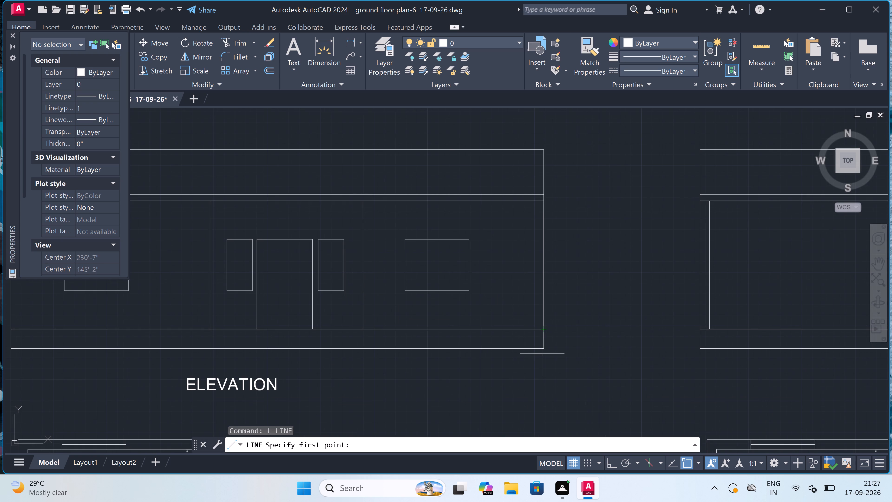
pyautogui.click(543, 351)
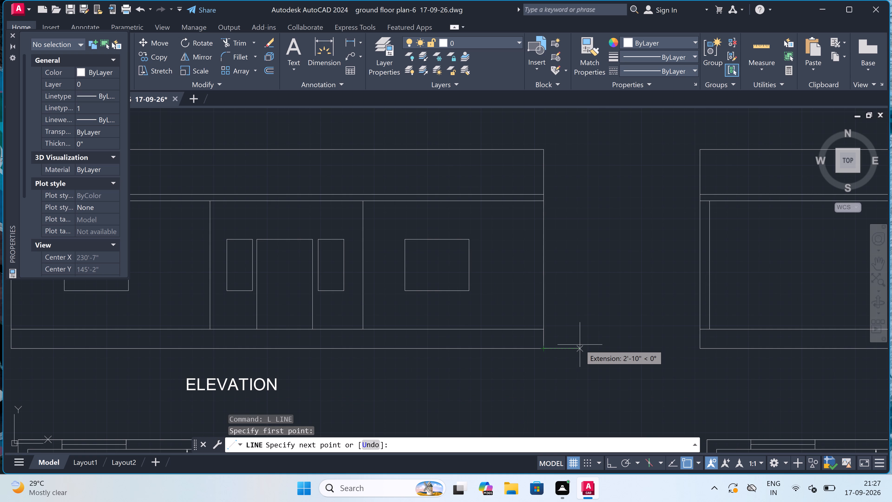
pyautogui.press('2')
pyautogui.press("'")
pyautogui.press('space')
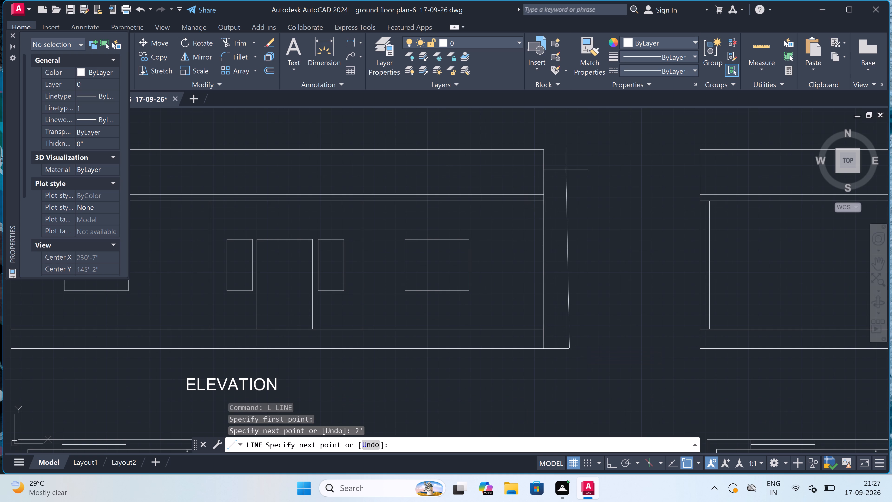
pyautogui.press('F8')
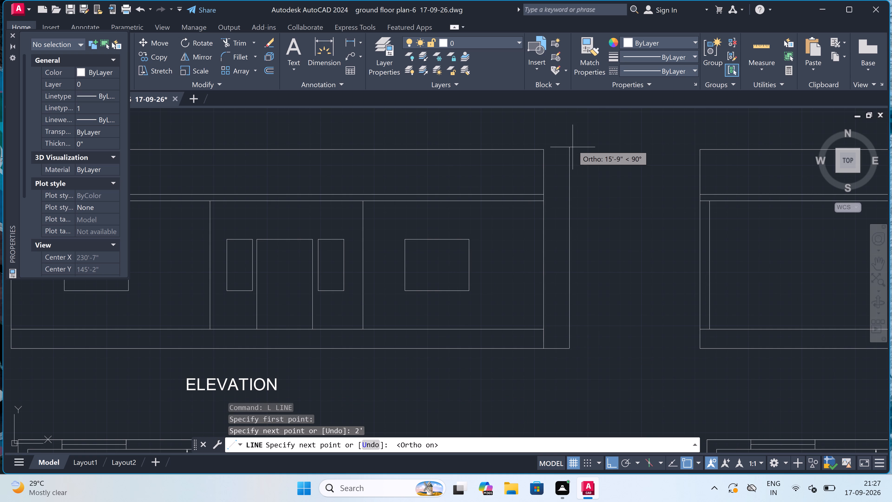
pyautogui.click(572, 142)
pyautogui.press('Escape')
# Draw a matching line 2' outward from the front elevation's lower left corner, continuing vertically to above the roofline.
pyautogui.scroll(-2, 572, 142)
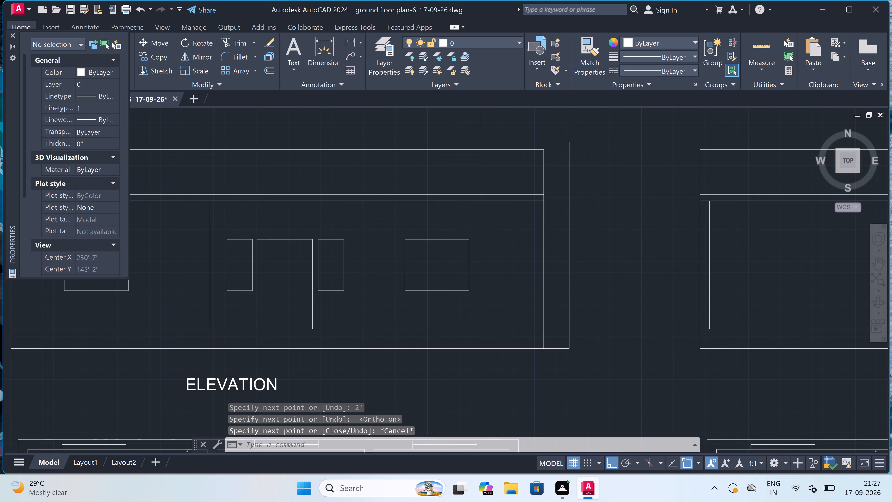
pyautogui.press('space')
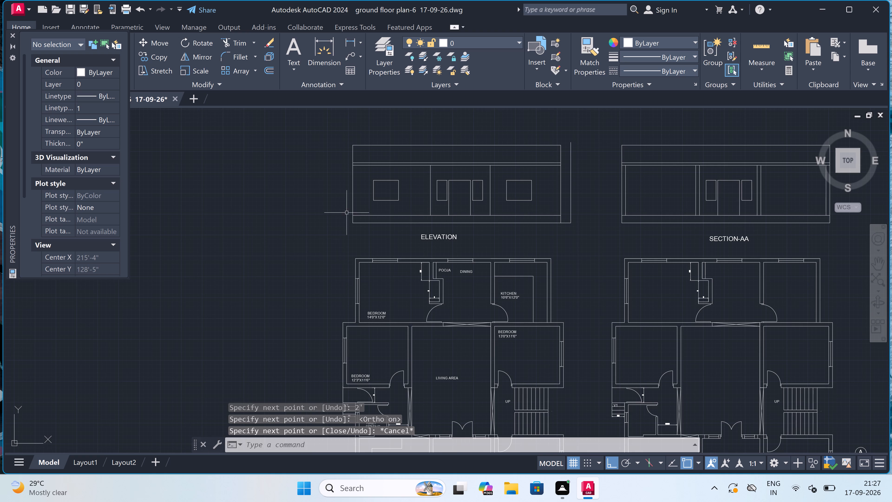
pyautogui.click(353, 221)
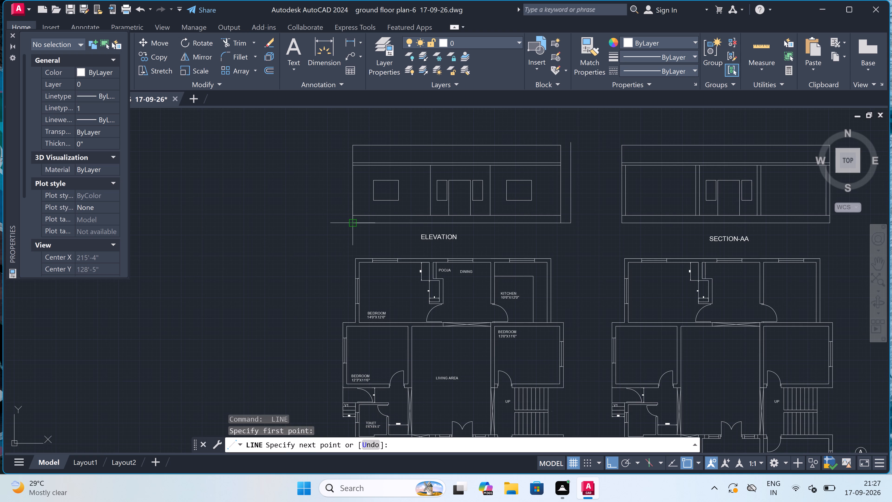
pyautogui.write("2'")
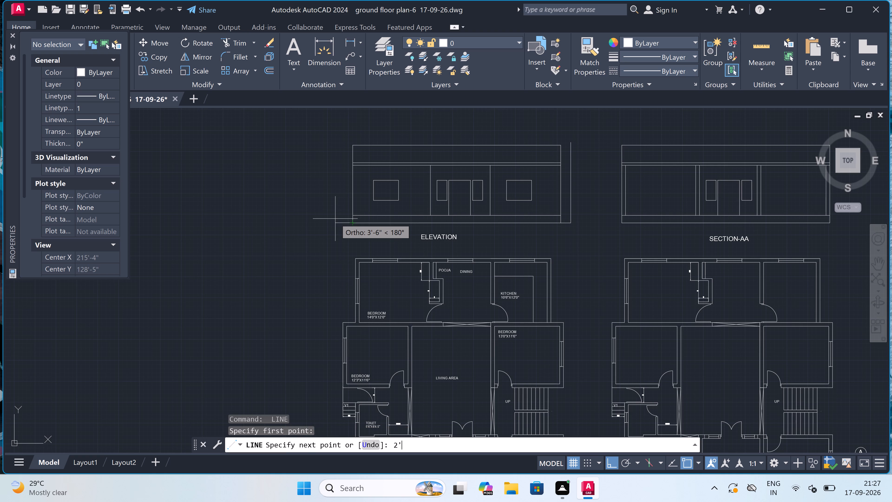
pyautogui.press('space')
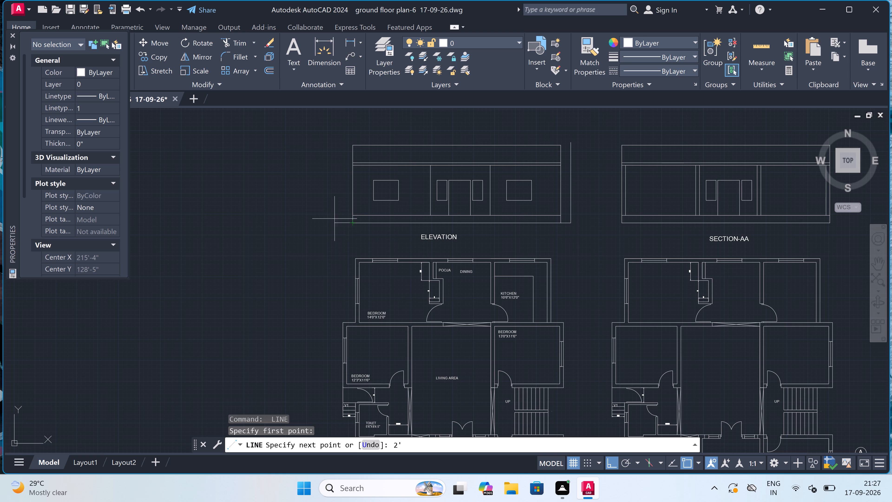
pyautogui.click(336, 133)
pyautogui.press('Escape')
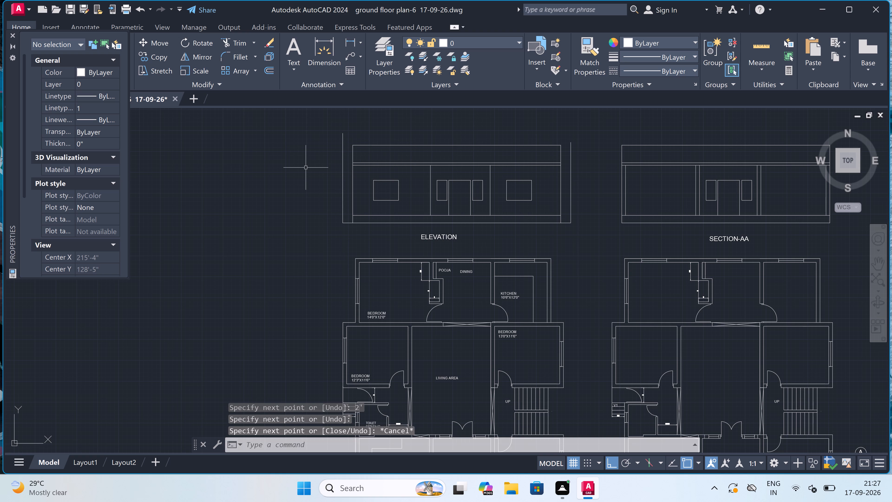